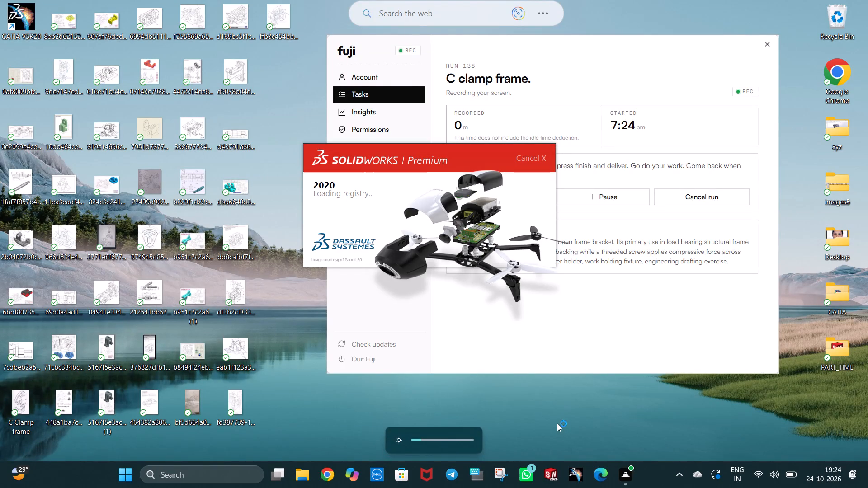
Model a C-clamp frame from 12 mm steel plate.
Dismiss the SOLIDWORKS Standard license message shown during startup.
left_click(509, 253)
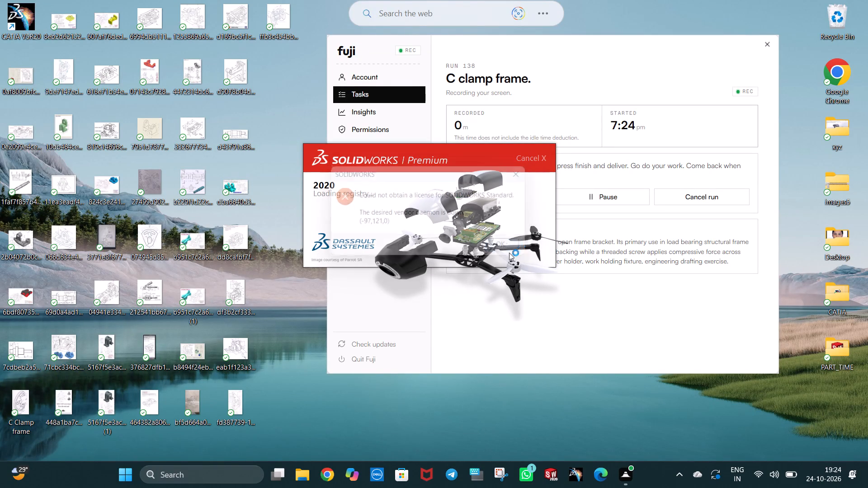
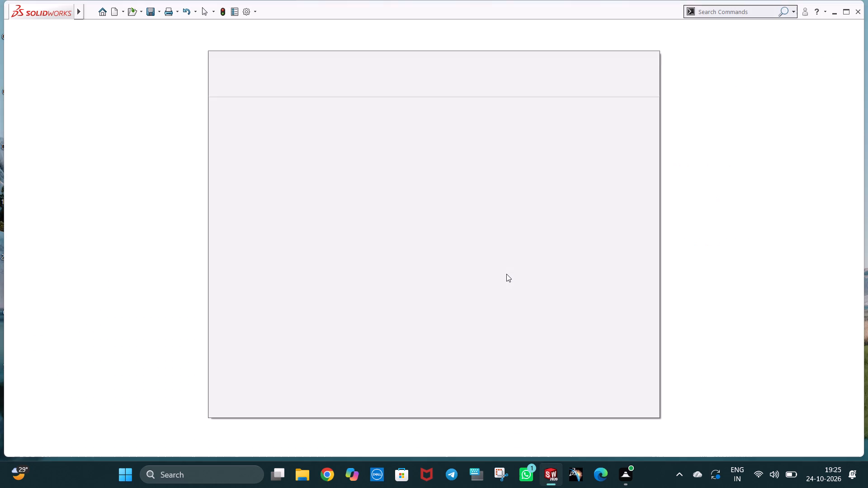
Close the welcome window and create a new Part document.
left_click(646, 65)
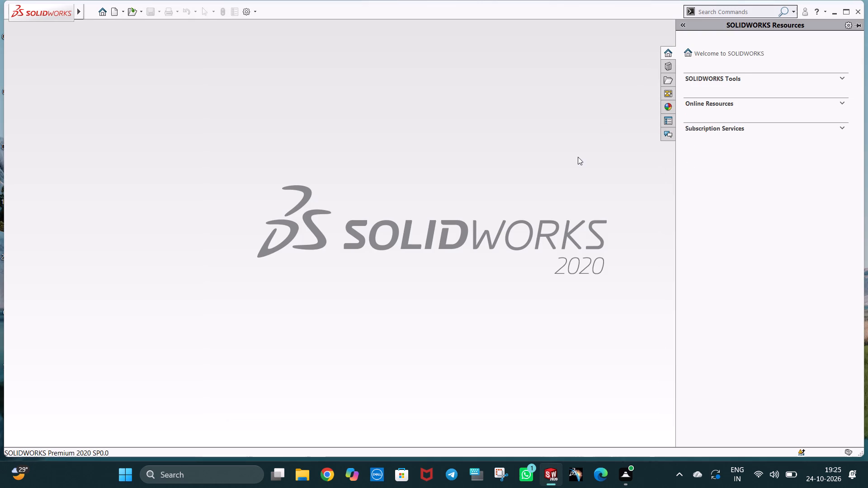
left_click(115, 17)
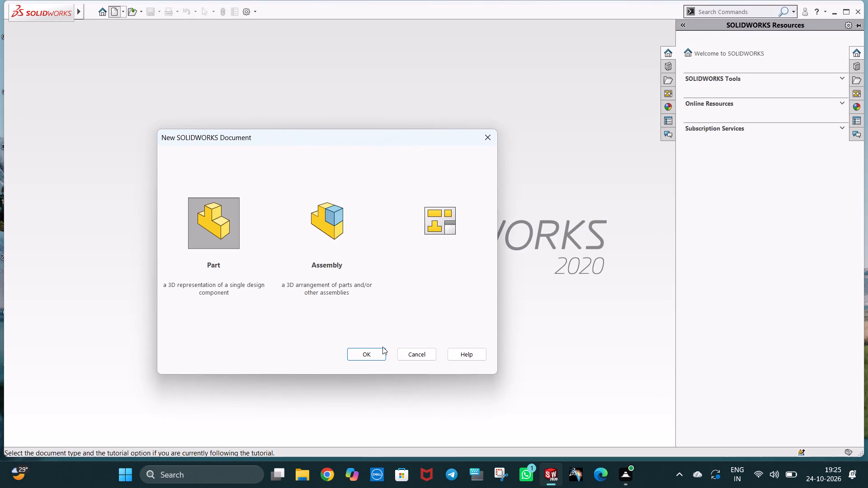
left_click(370, 348)
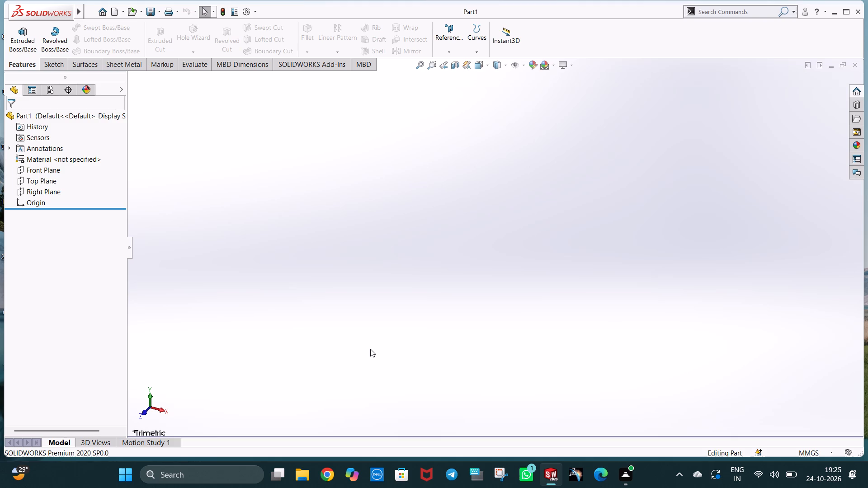
Start a sketch on the Front Plane and draw a circle of radius 88 mm centred on the origin.
left_click(38, 172)
left_click(43, 157)
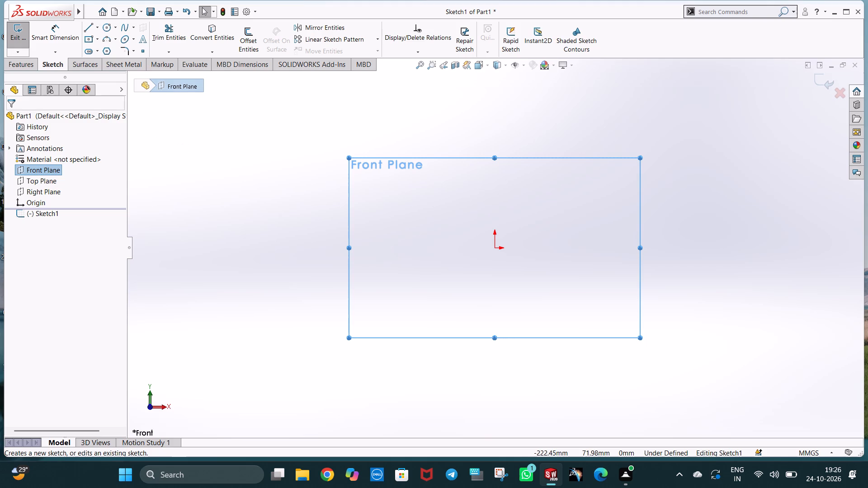
left_click(104, 28)
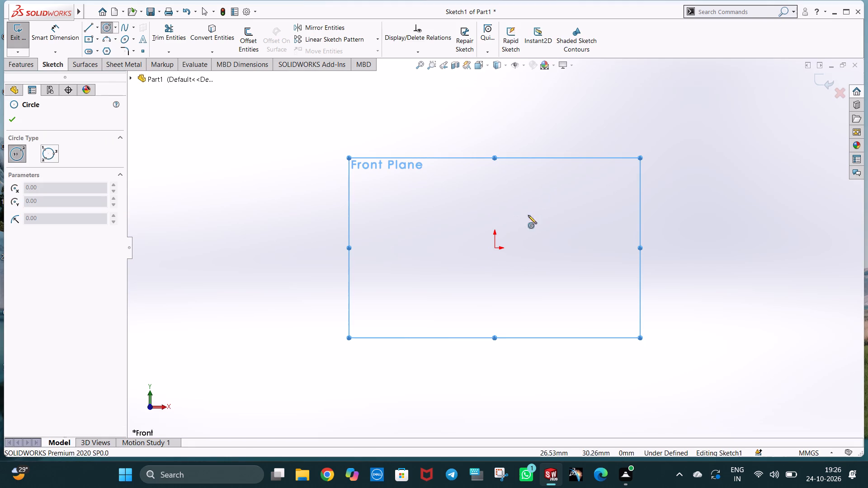
left_click(496, 249)
left_click(574, 295)
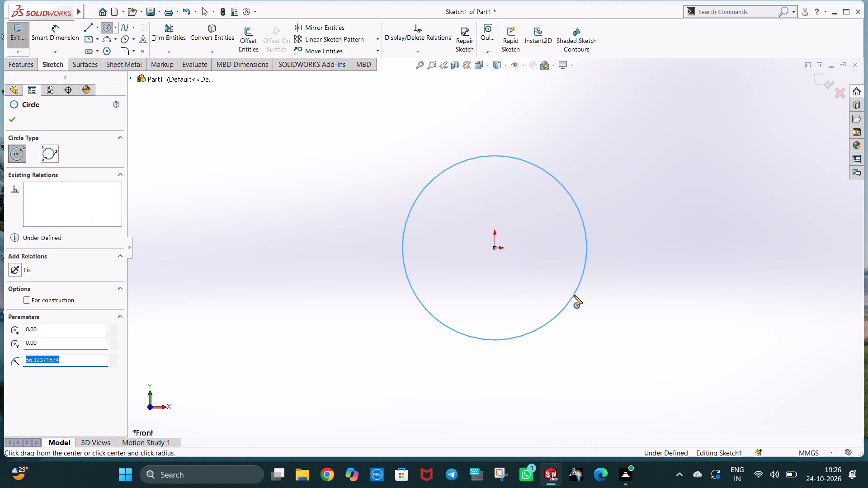
type("88")
key("Return")
key("Escape")
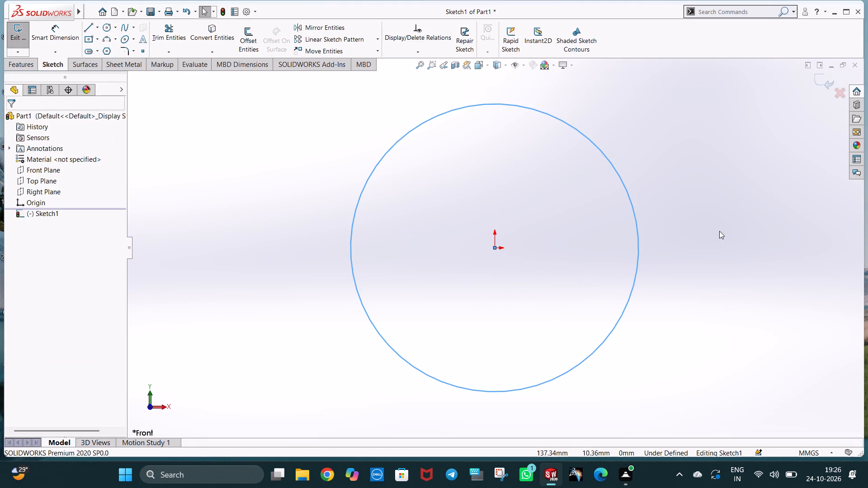
key("Escape")
left_click(714, 229)
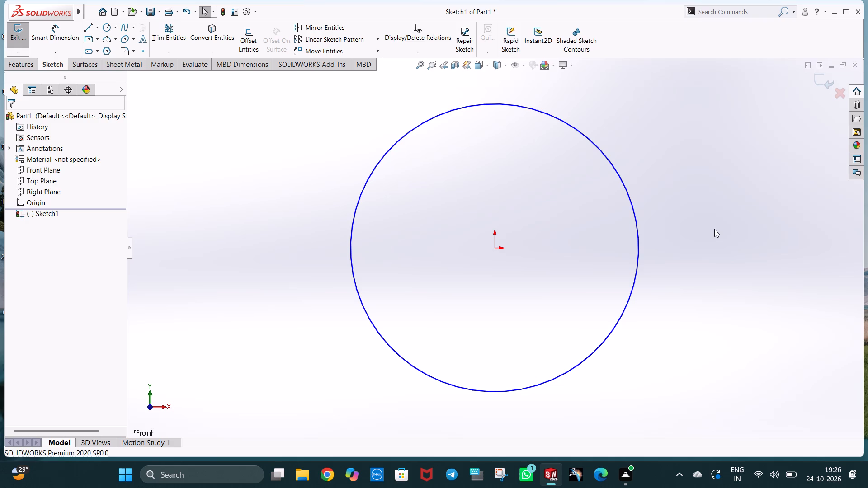
Draw an 88 mm horizontal centerline from the origin to the circle's +X quadrant point, deleting the extra slanted segment.
left_click(97, 31)
left_click(101, 47)
left_click(495, 248)
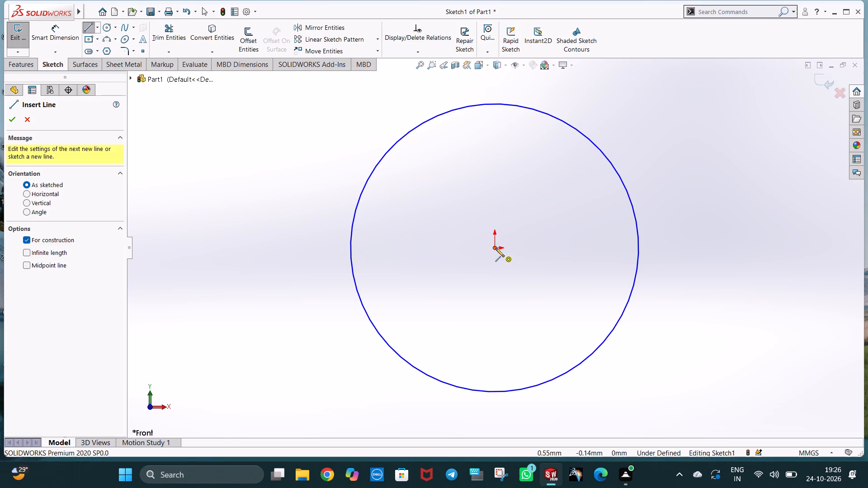
left_click(637, 246)
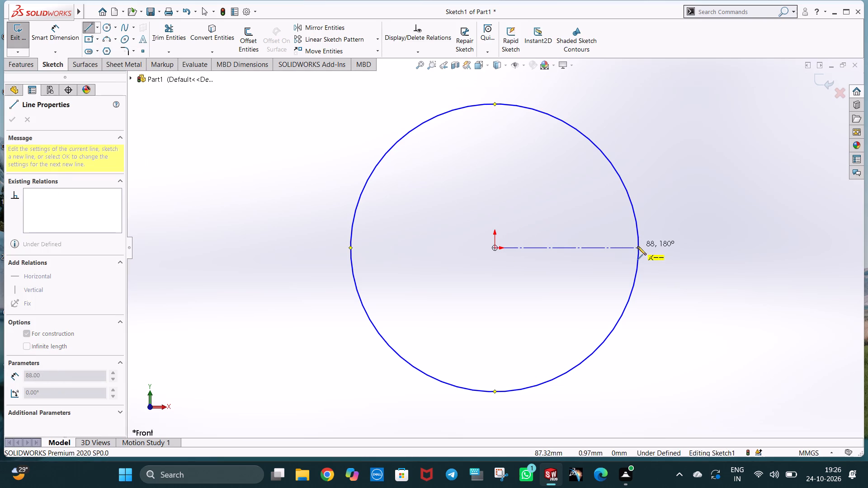
left_click(665, 208)
key("Escape")
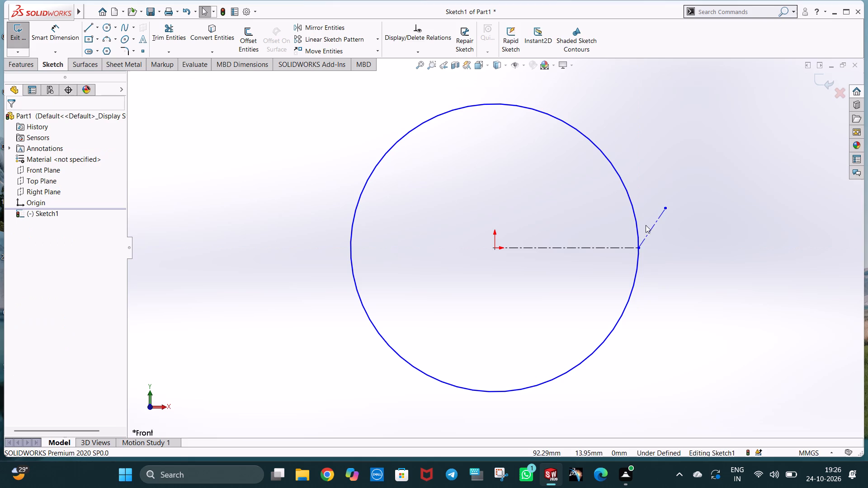
left_click(652, 232)
key("Delete")
left_click(668, 211)
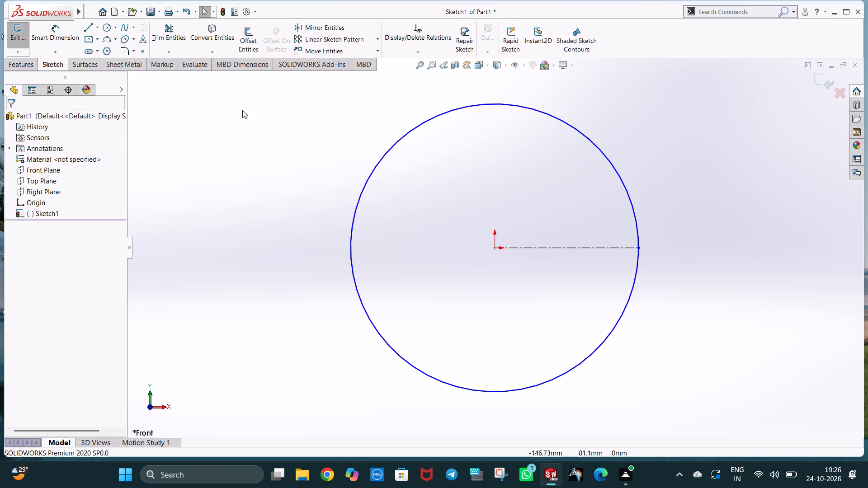
Draw a vertical centerline upward from the outer end of the horizontal centerline and set its length to 50 mm.
left_click(97, 30)
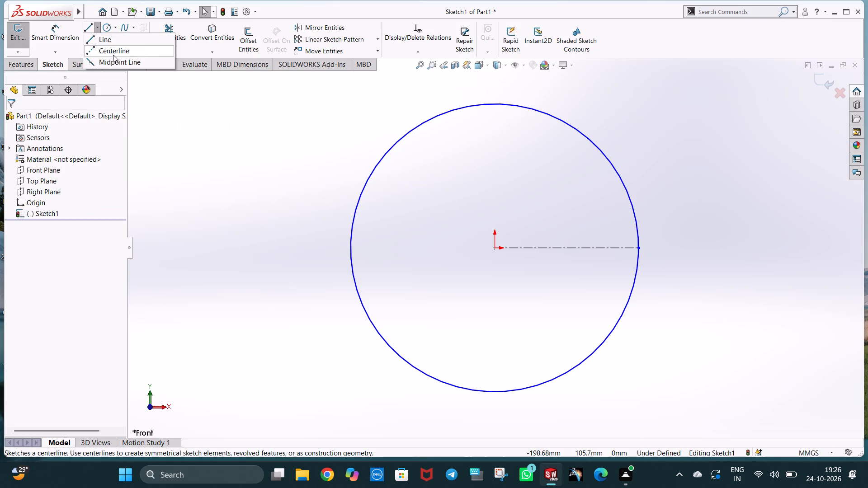
left_click(113, 55)
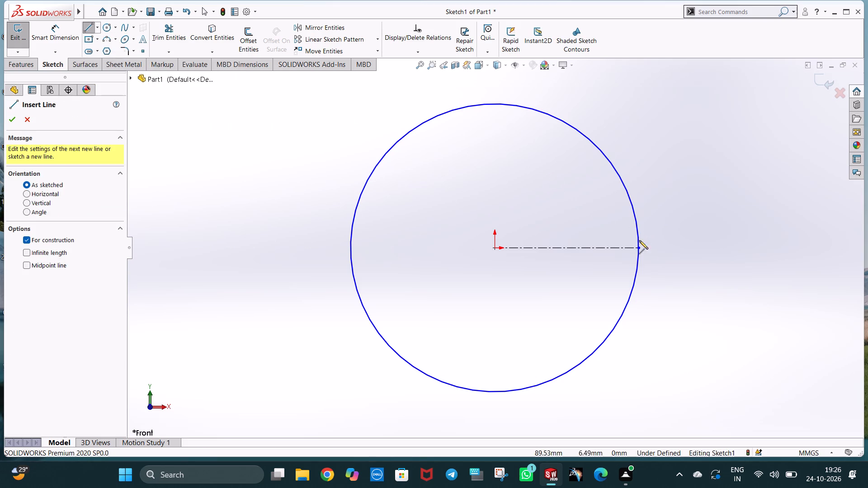
left_click(639, 248)
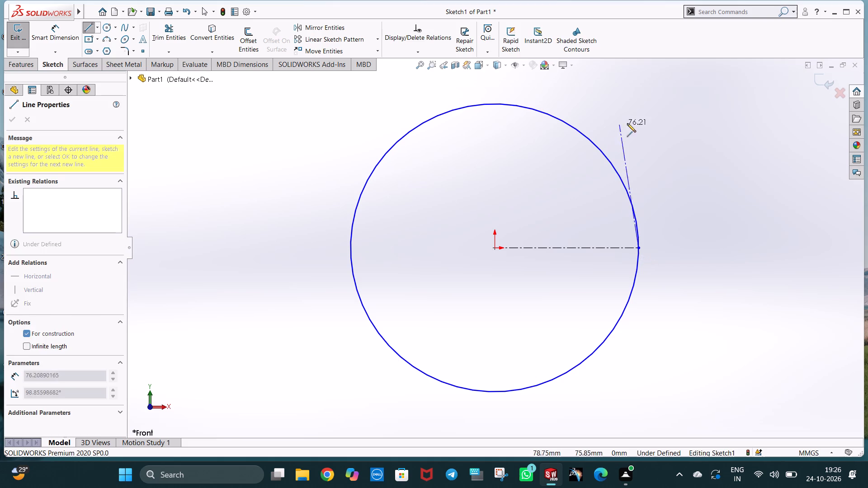
left_click(638, 160)
type("50")
key("Return")
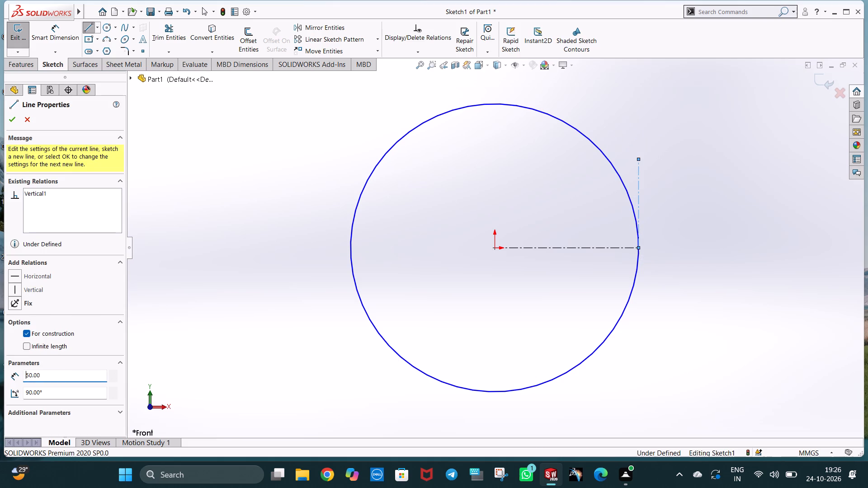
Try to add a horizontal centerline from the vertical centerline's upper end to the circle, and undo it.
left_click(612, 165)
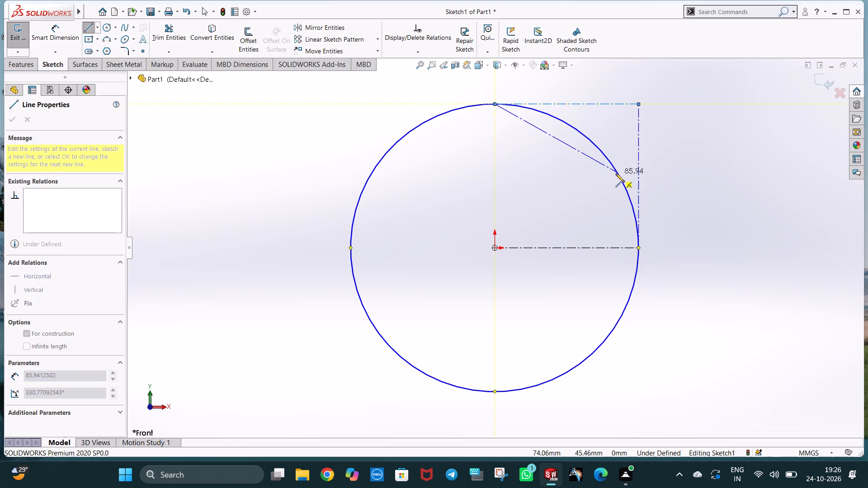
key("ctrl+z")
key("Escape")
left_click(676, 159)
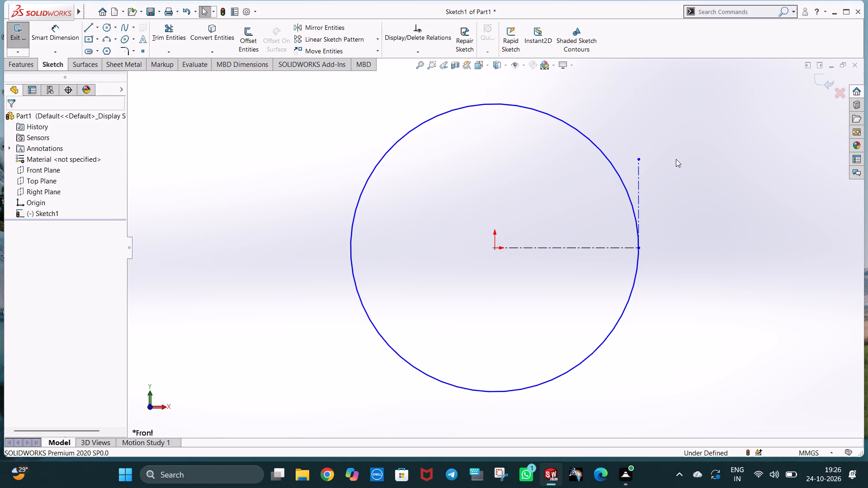
Draw a horizontal centerline about 27 mm long from the vertical centerline's upper end inward across the circle.
left_click(97, 23)
left_click(108, 49)
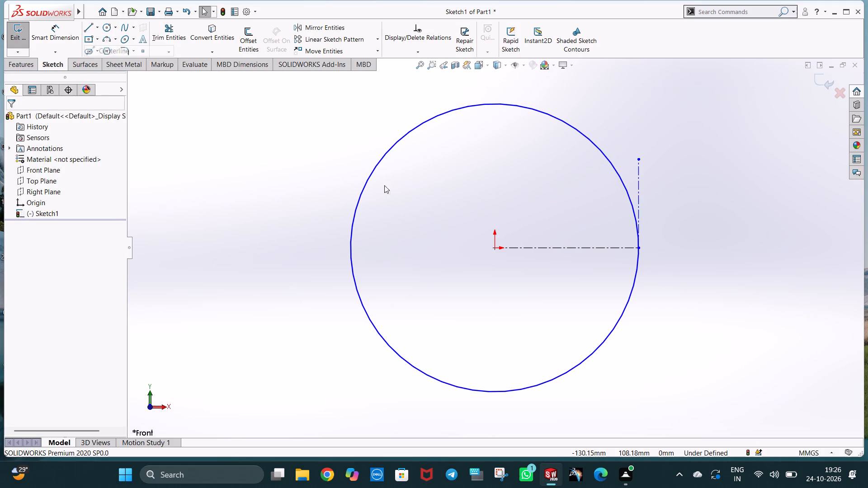
left_click(638, 159)
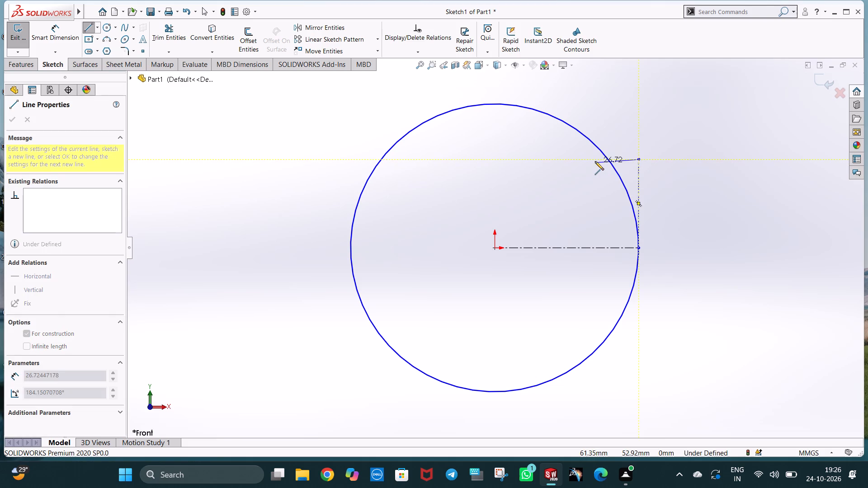
left_click(595, 161)
key("Escape")
left_click(685, 174)
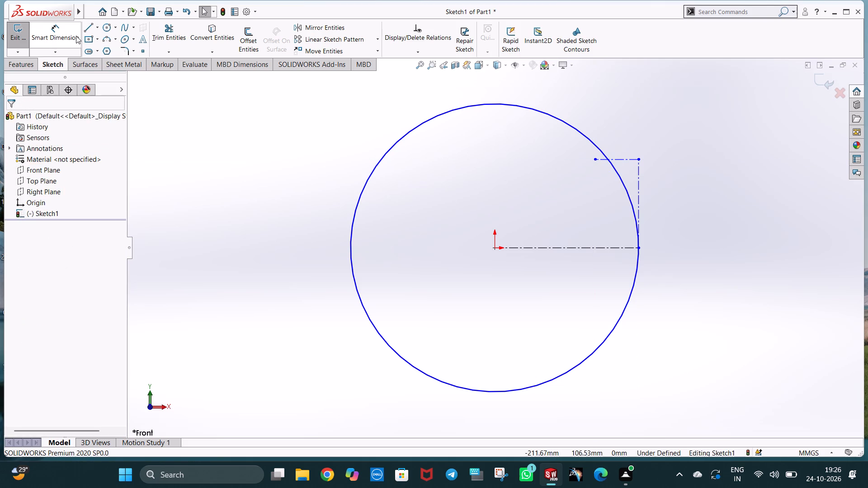
Draw another vertical centerline upward from the circle's +X quadrant point and set its length to 38 mm.
left_click(95, 28)
left_click(102, 48)
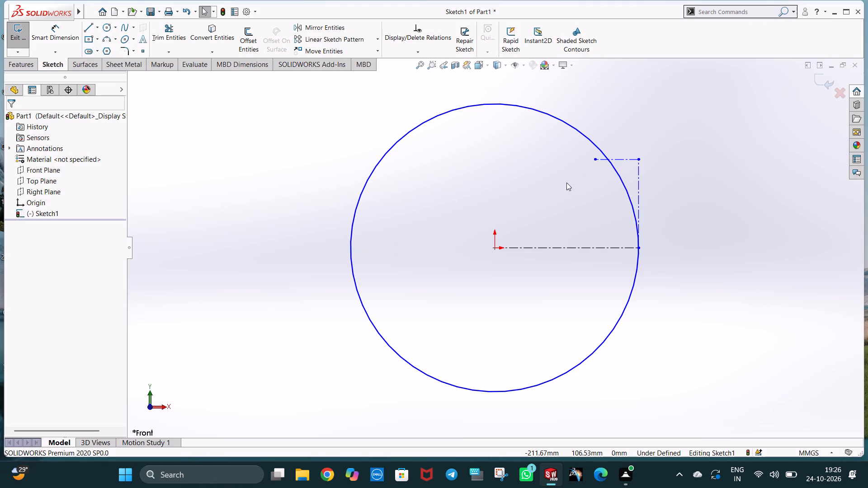
left_click(638, 248)
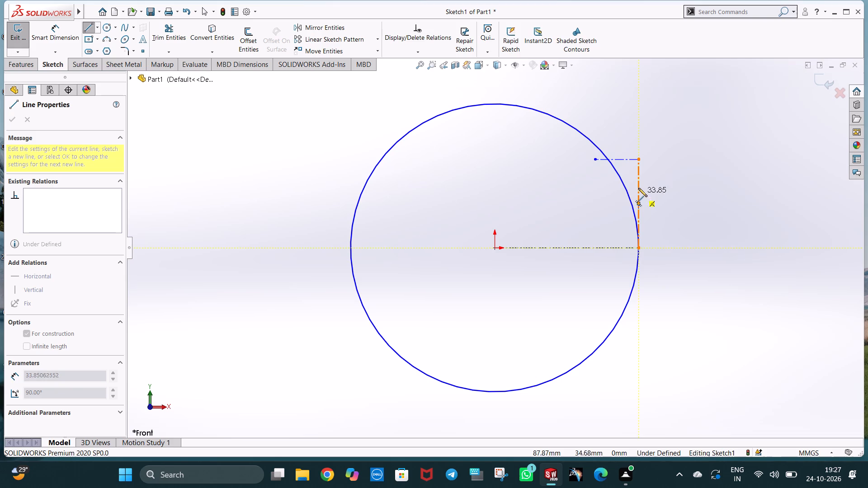
left_click(638, 185)
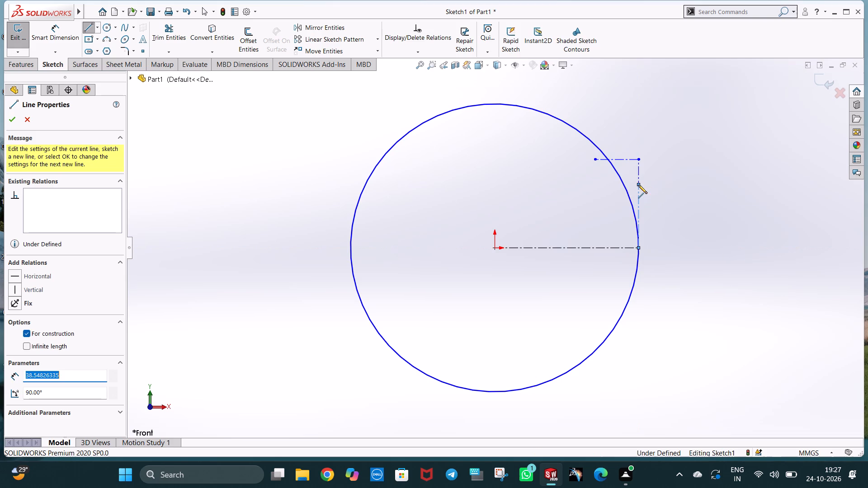
type("38")
key("Return")
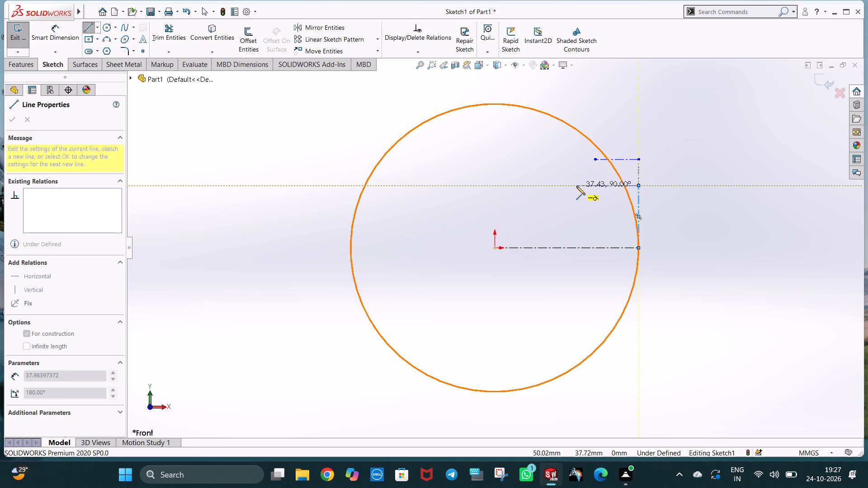
Draw a horizontal centerline about 38 mm long inward from the upper end of the new vertical centerline.
left_click(576, 186)
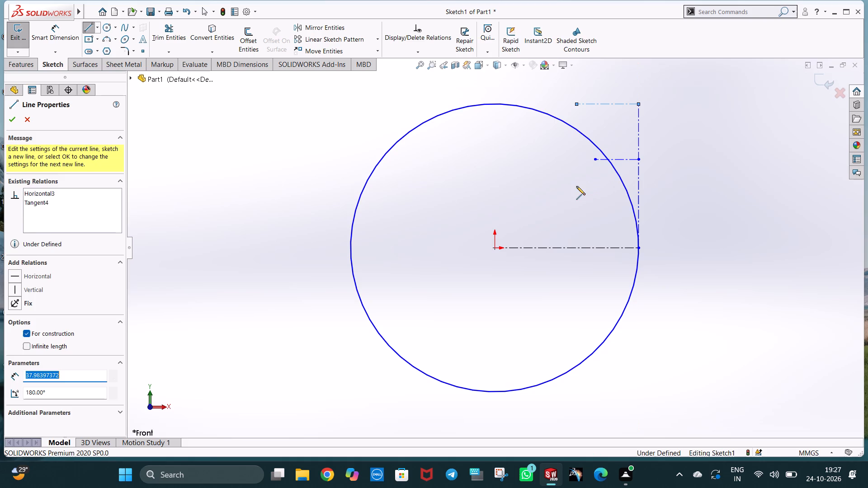
key("Escape")
key("Escape")
key("Escape")
left_click(712, 193)
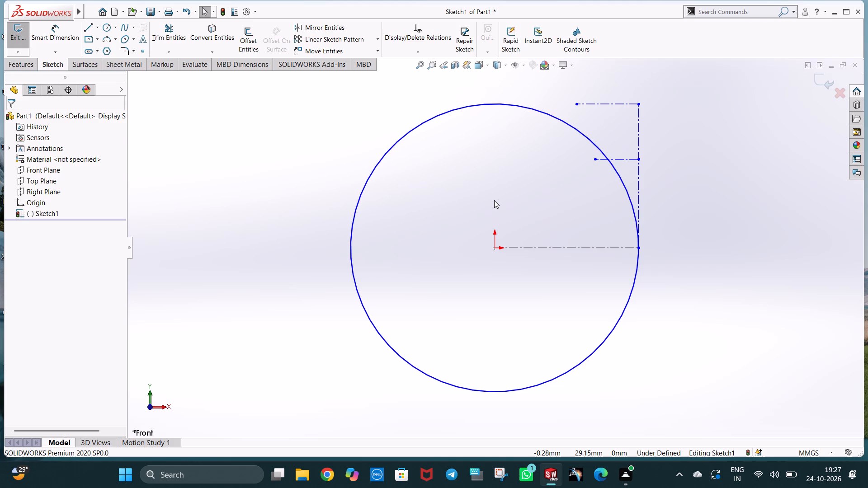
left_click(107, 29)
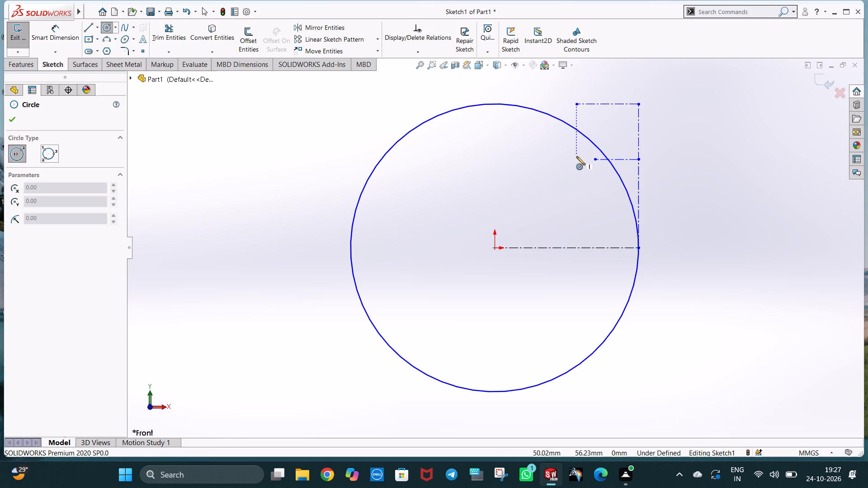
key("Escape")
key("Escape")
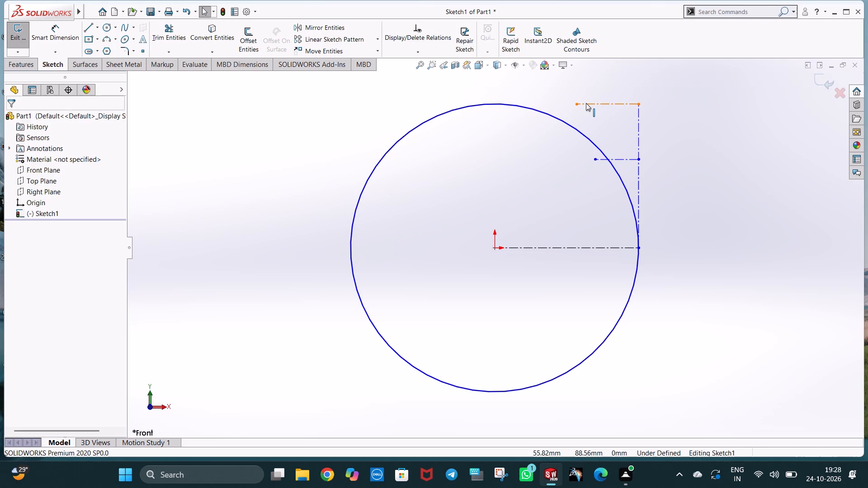
Set the length of the topmost horizontal centerline to 60 mm.
left_click(586, 103)
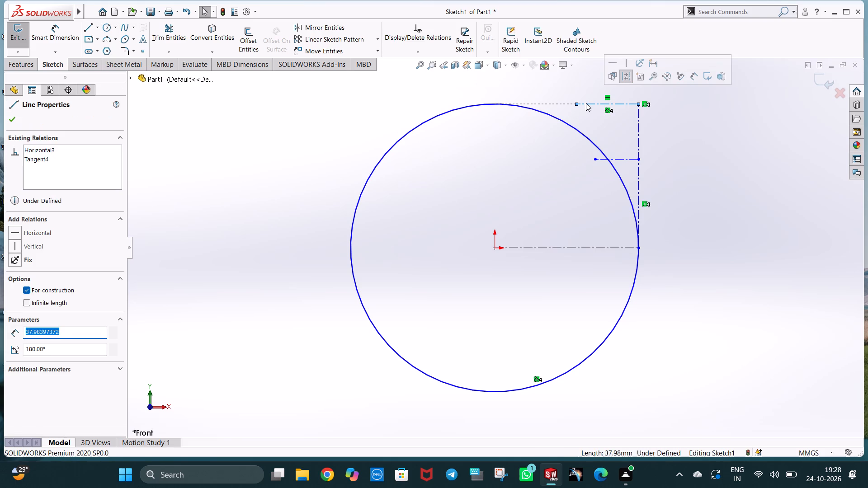
type("60")
key("Return")
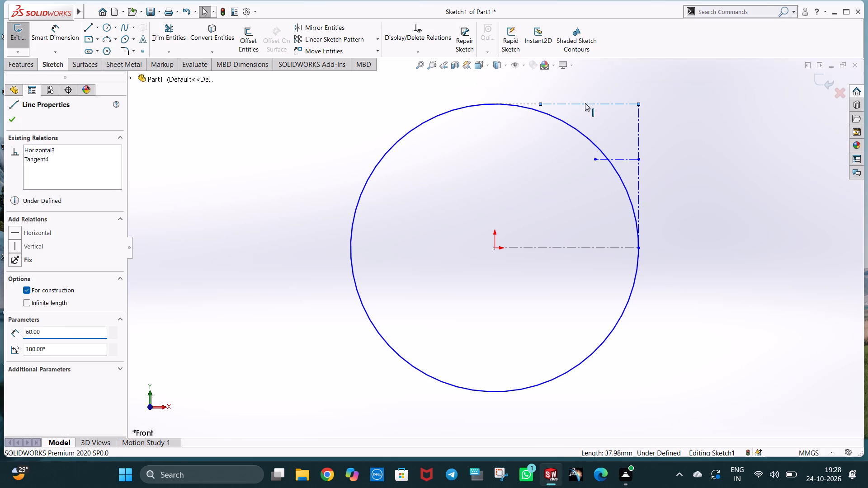
left_click(710, 181)
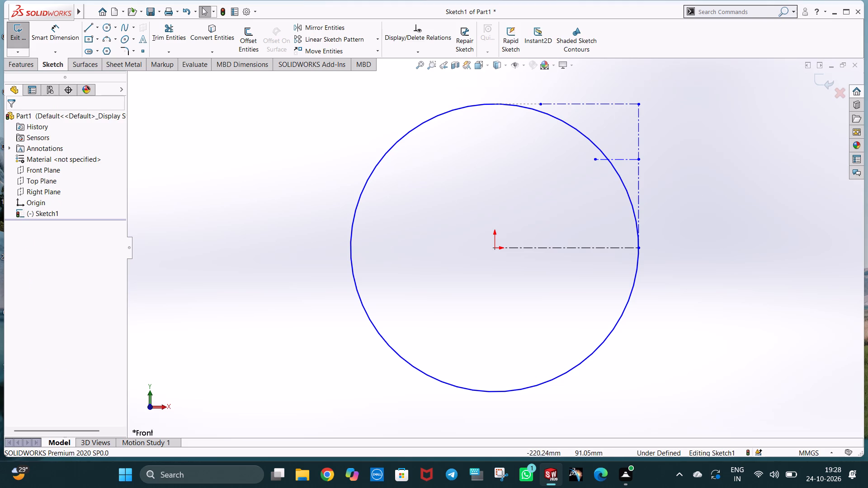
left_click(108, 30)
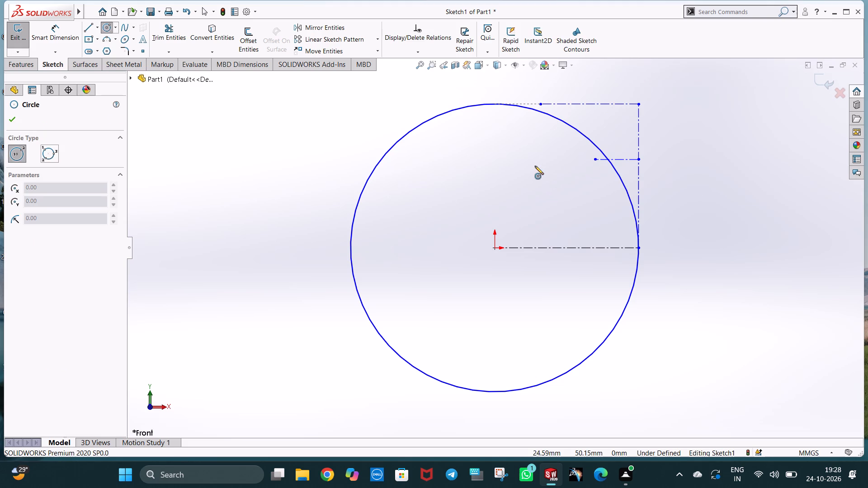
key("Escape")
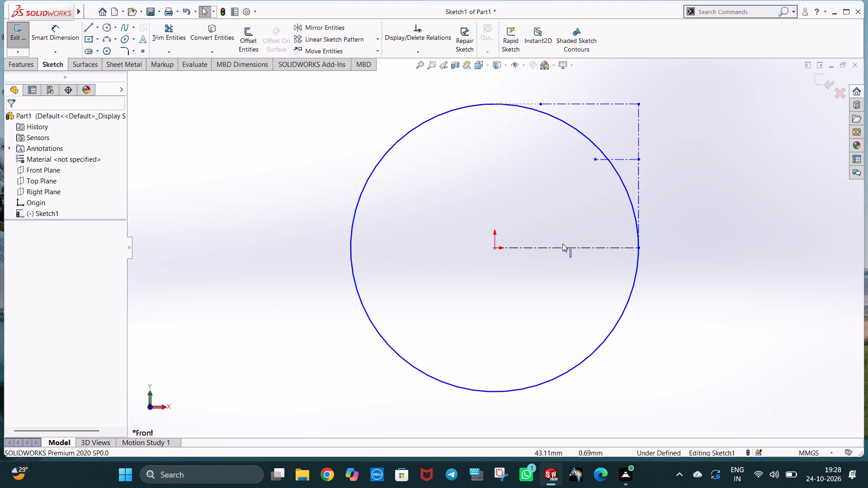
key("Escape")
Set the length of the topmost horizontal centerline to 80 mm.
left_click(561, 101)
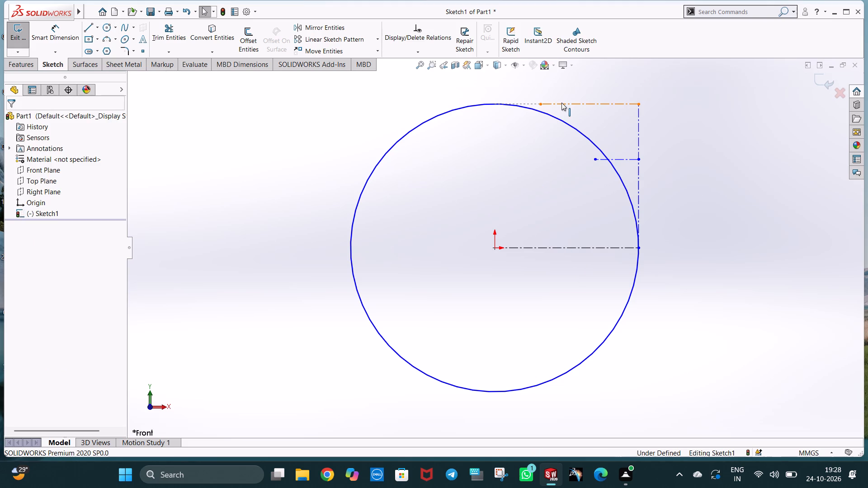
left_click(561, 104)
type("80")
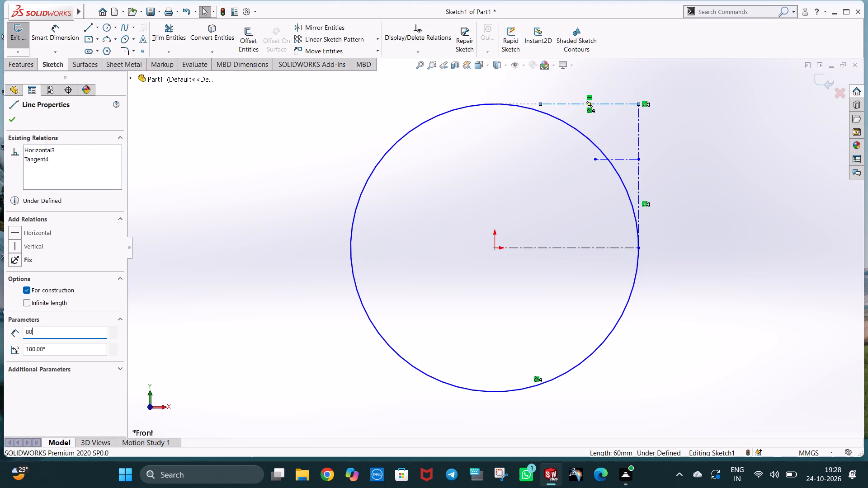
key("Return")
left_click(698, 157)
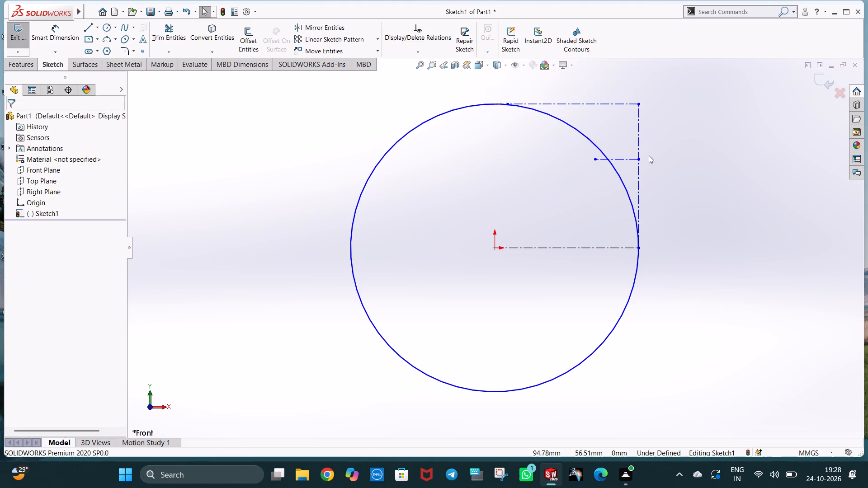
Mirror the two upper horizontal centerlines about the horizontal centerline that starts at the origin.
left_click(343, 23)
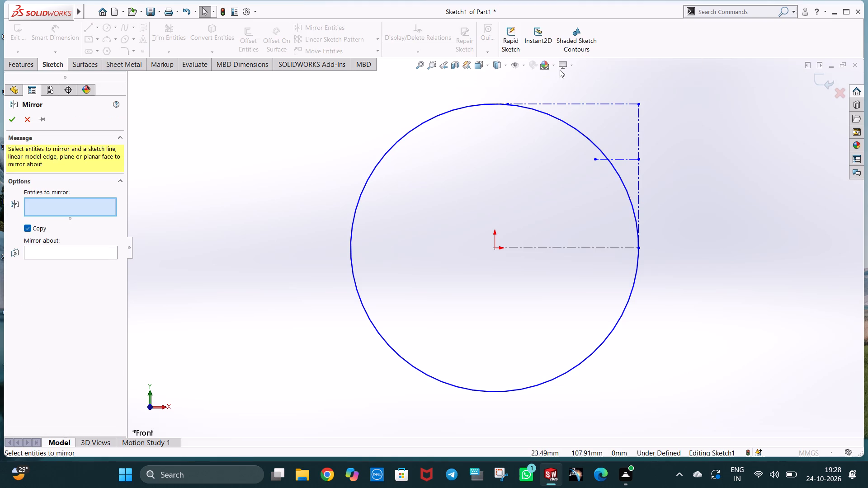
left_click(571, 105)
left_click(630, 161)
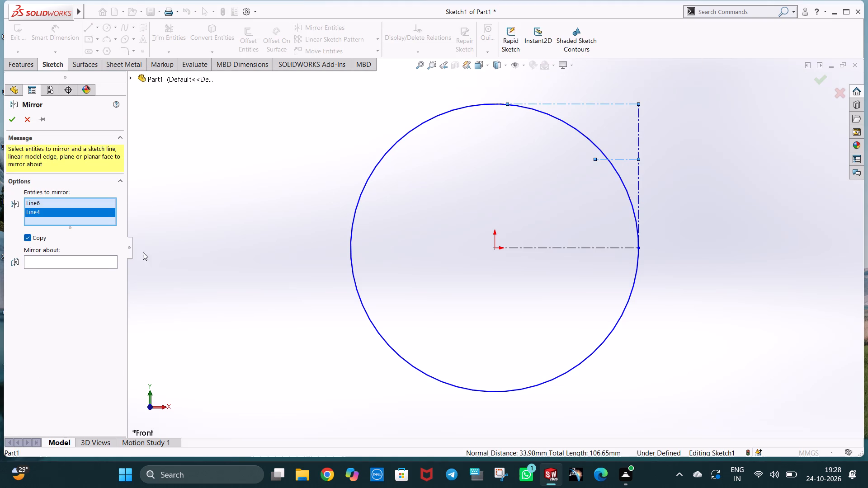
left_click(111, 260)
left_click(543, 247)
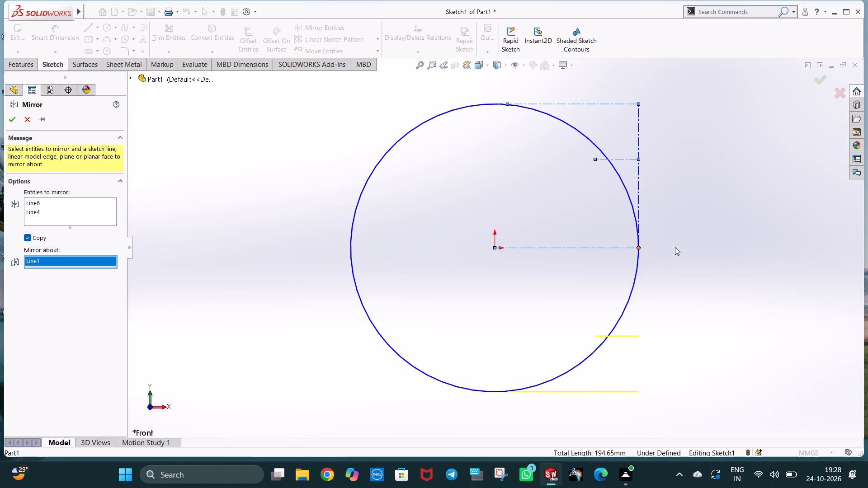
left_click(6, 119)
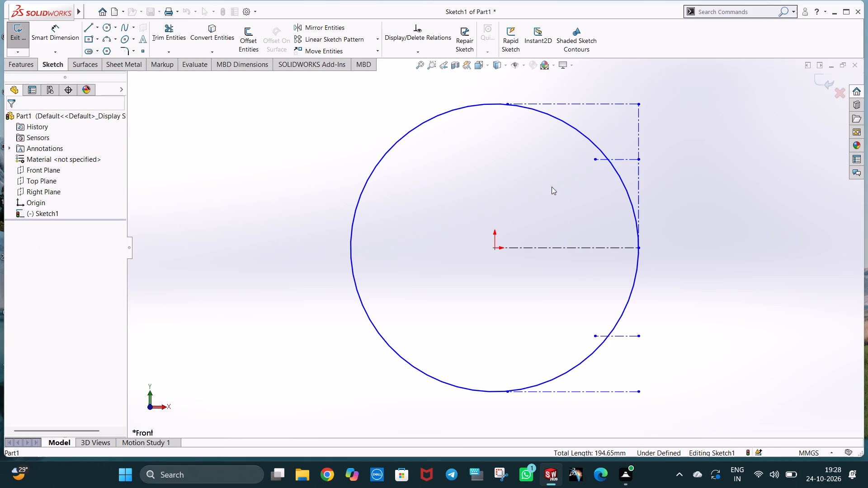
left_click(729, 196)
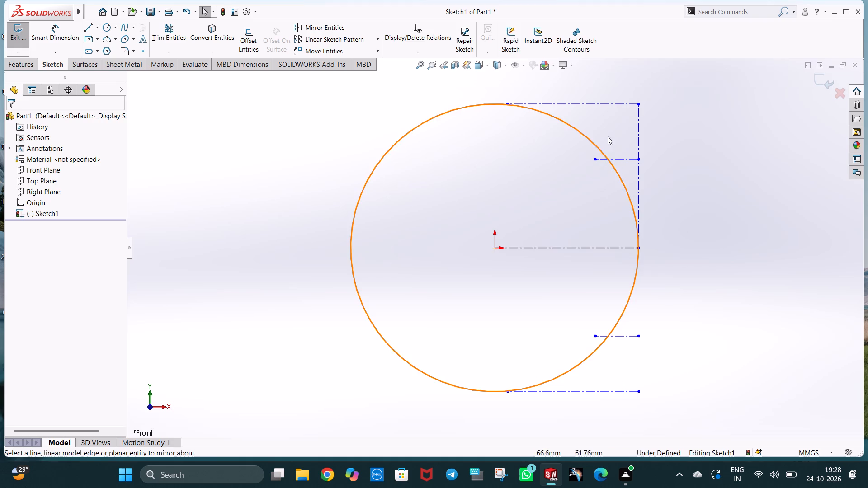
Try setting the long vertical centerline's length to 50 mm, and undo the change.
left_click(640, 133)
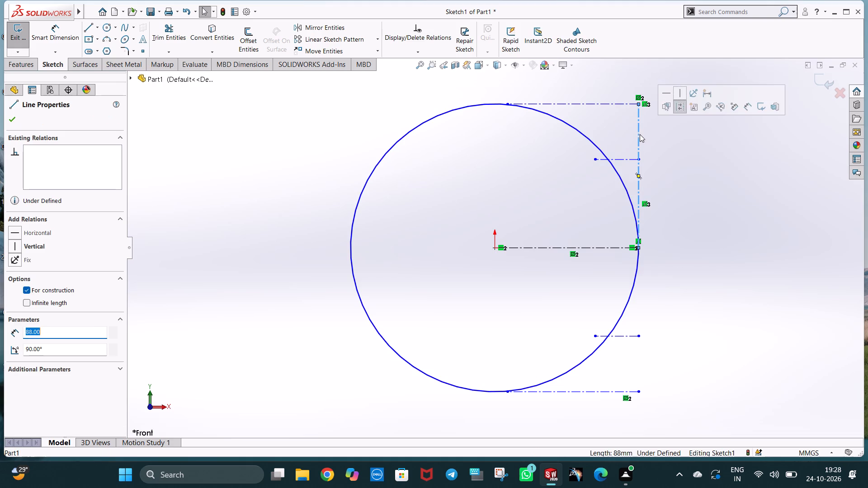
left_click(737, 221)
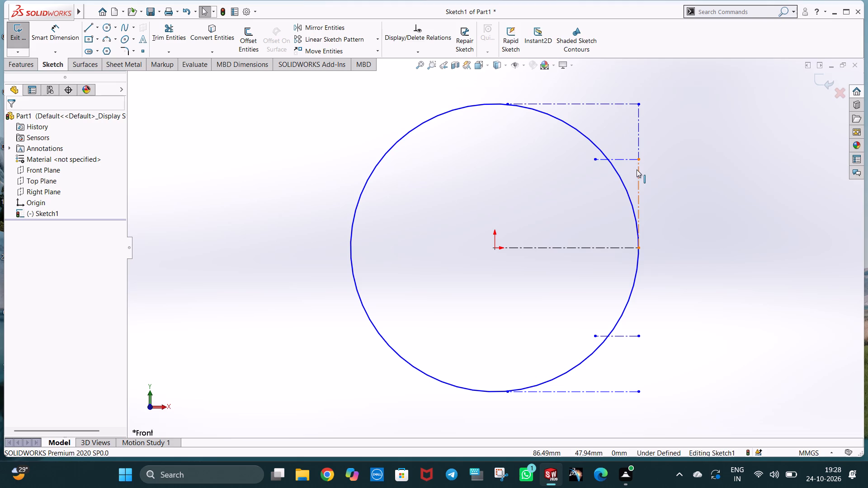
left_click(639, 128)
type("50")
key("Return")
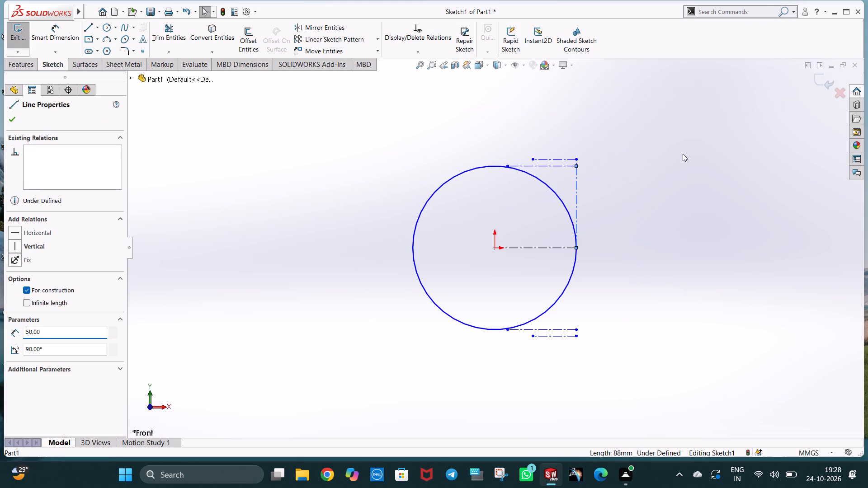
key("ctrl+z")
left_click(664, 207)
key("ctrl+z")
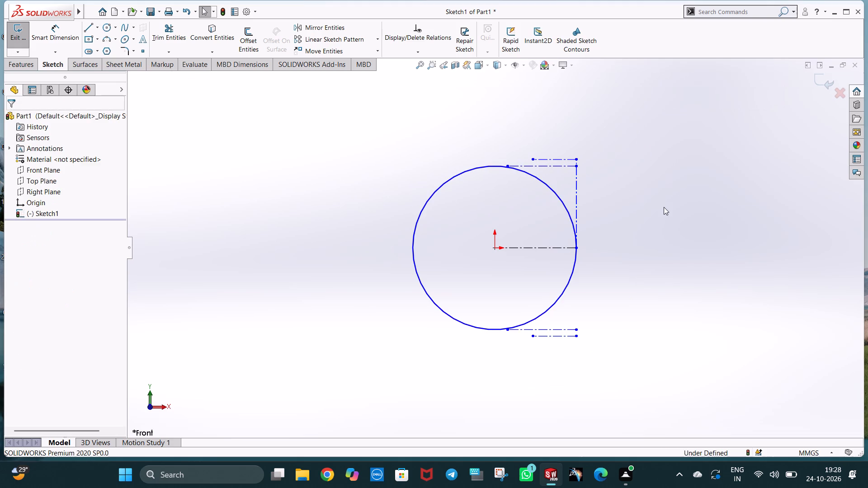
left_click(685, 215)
Add a diameter dimension to the large circle, accepting its existing value.
left_click(62, 30)
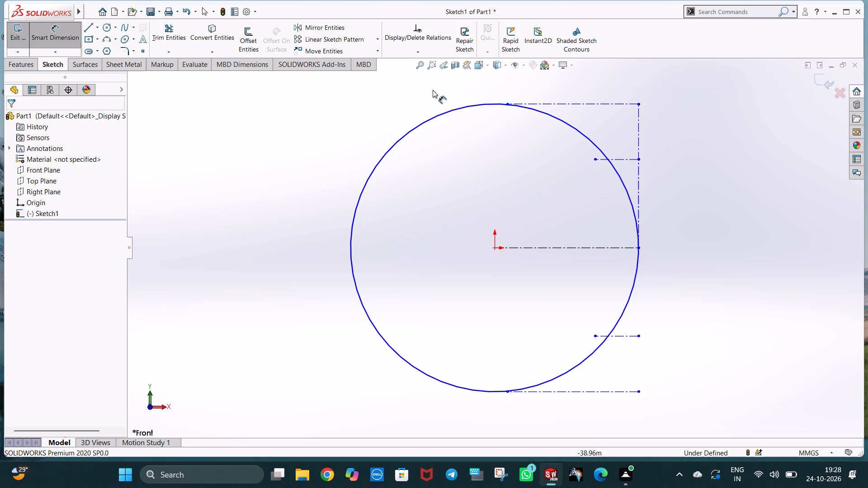
left_click(350, 245)
left_click(386, 233)
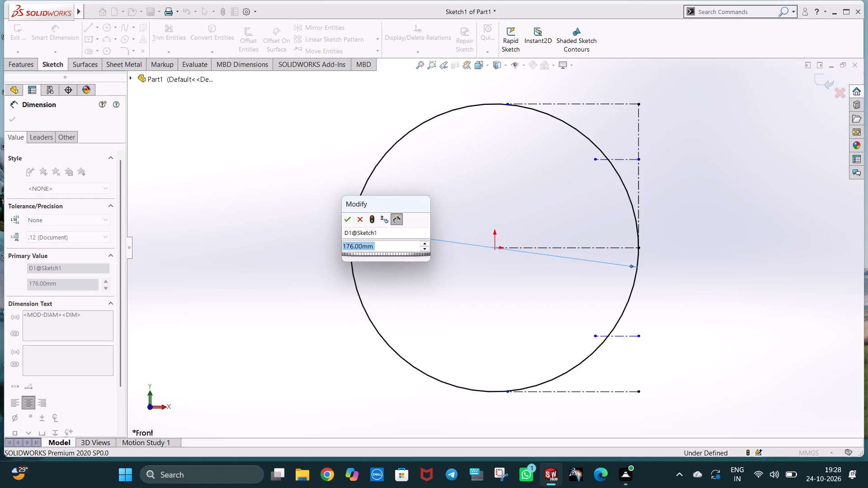
left_click(351, 218)
Dimension the shorter vertical centerline at the circle's +X quadrant to 38 mm.
left_click(641, 186)
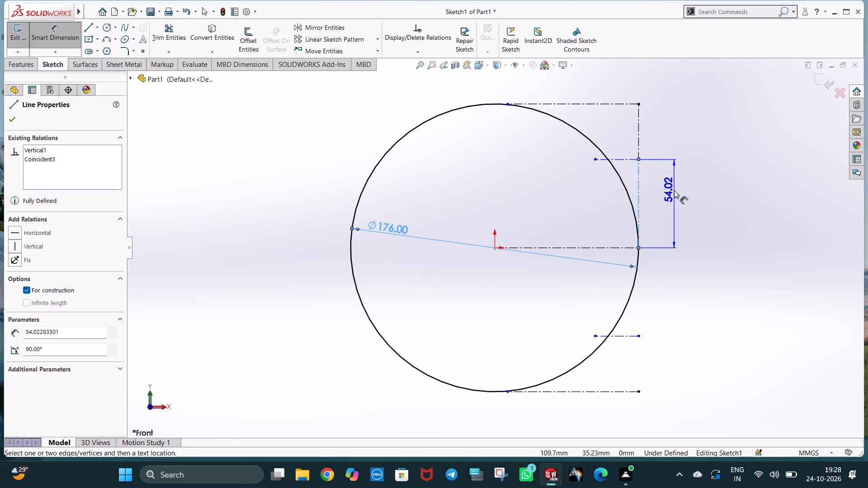
left_click(674, 191)
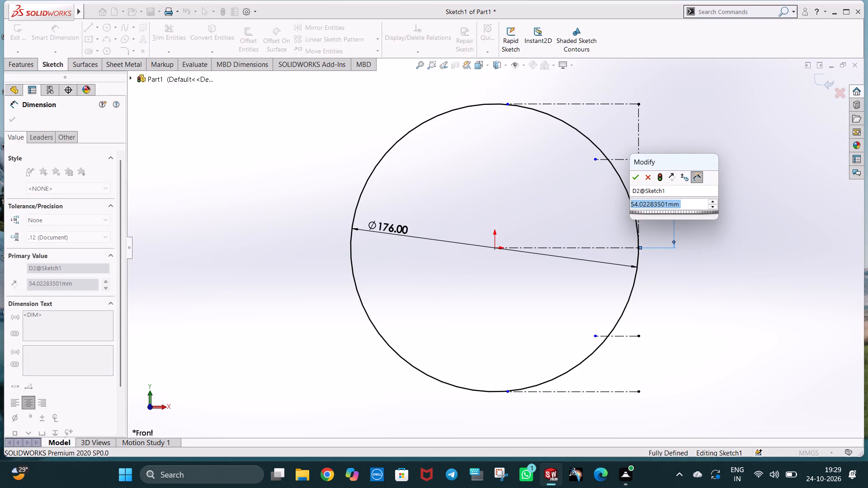
type("38")
key("Return")
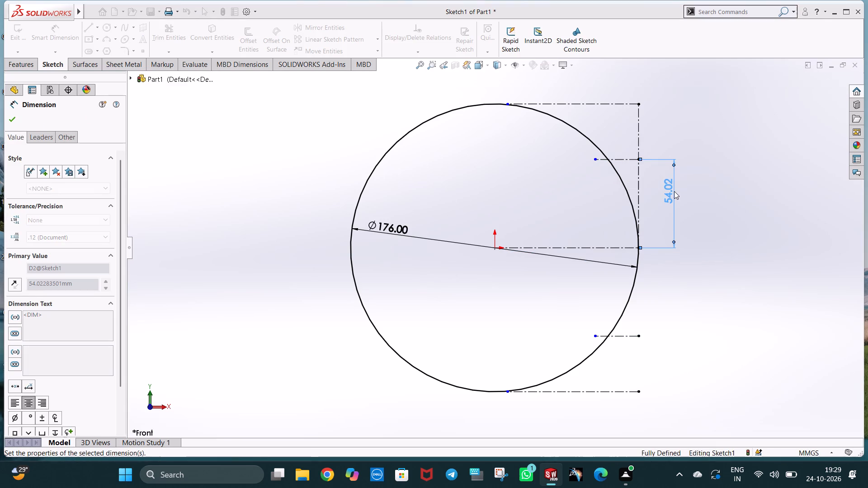
left_click(686, 161)
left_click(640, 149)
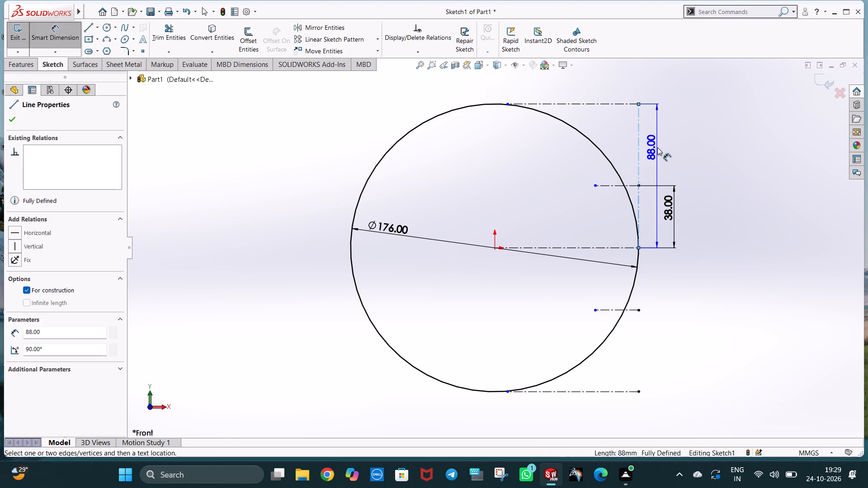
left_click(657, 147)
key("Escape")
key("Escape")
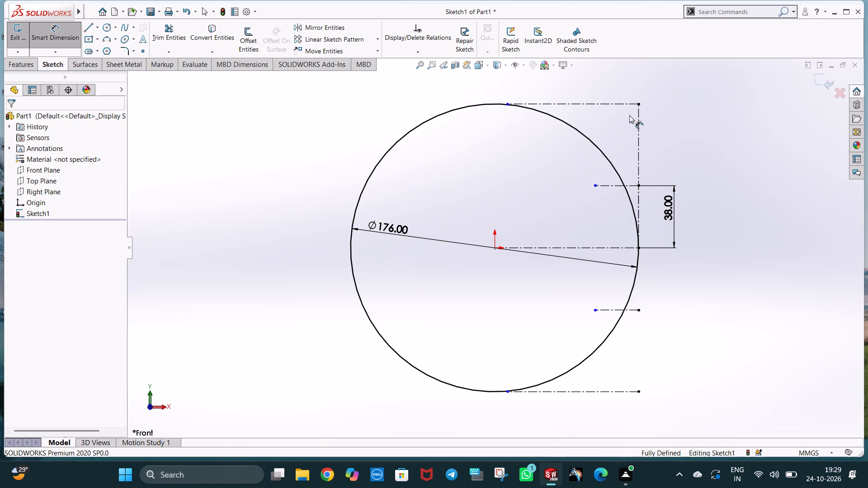
Delete the topmost horizontal centerline tangent to the circle.
left_click(624, 105)
key("Delete")
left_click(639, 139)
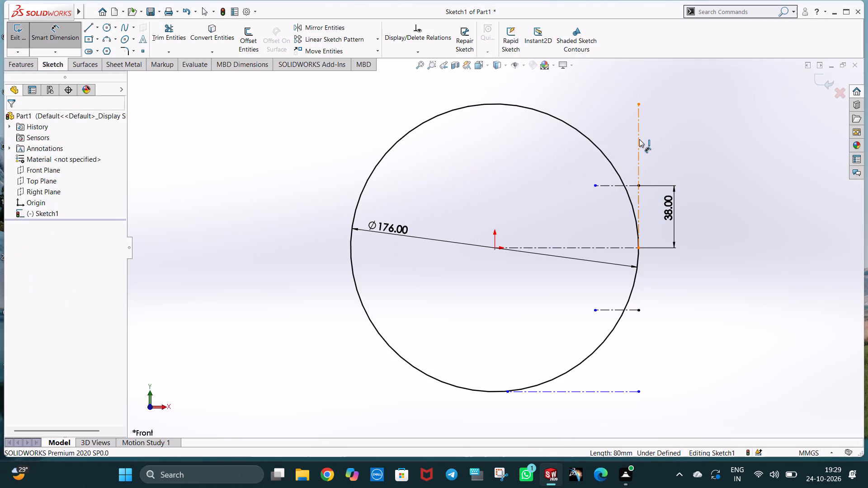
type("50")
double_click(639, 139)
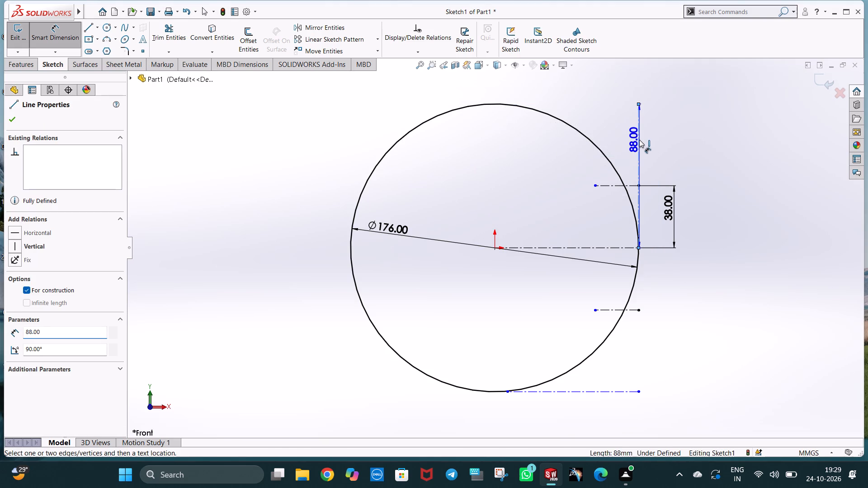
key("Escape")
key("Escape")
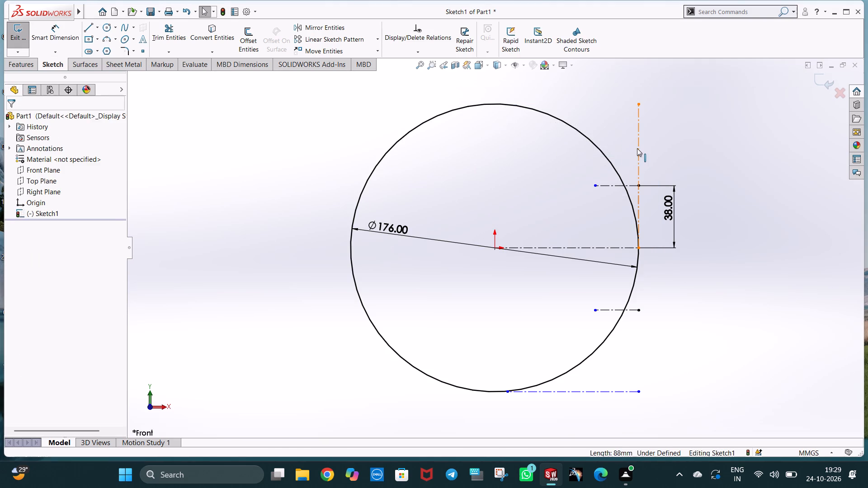
Delete the long vertical centerline and both mirrored horizontal centerlines below the origin.
left_click(637, 148)
key("Delete")
left_click(623, 391)
key("Delete")
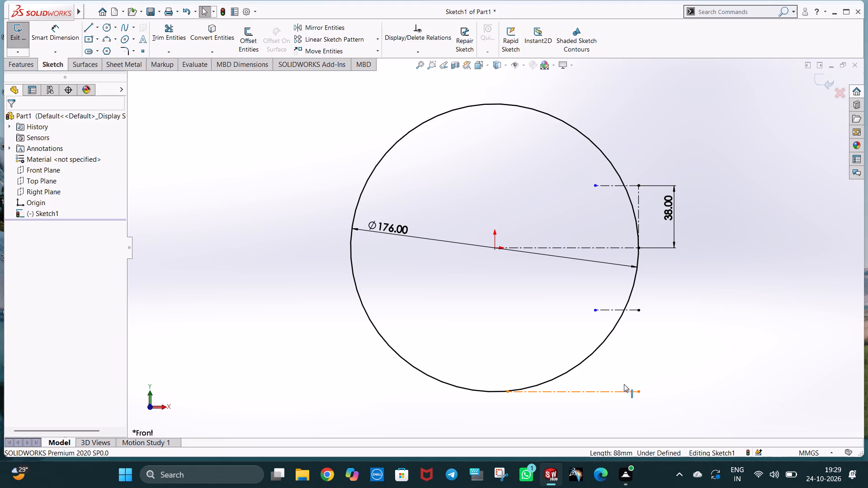
left_click(633, 310)
key("Delete")
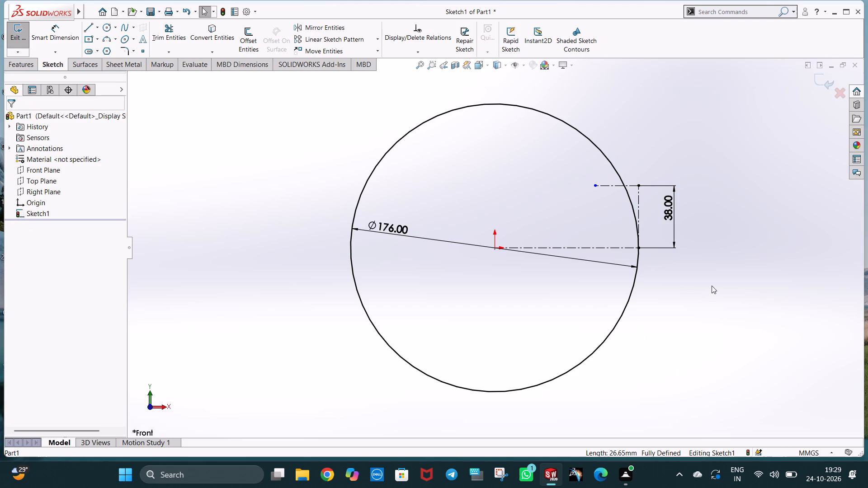
Draw a solid horizontal line about 11 mm long inward from the circle along the upper centerline, and remove the stray slanted segment.
left_click(85, 27)
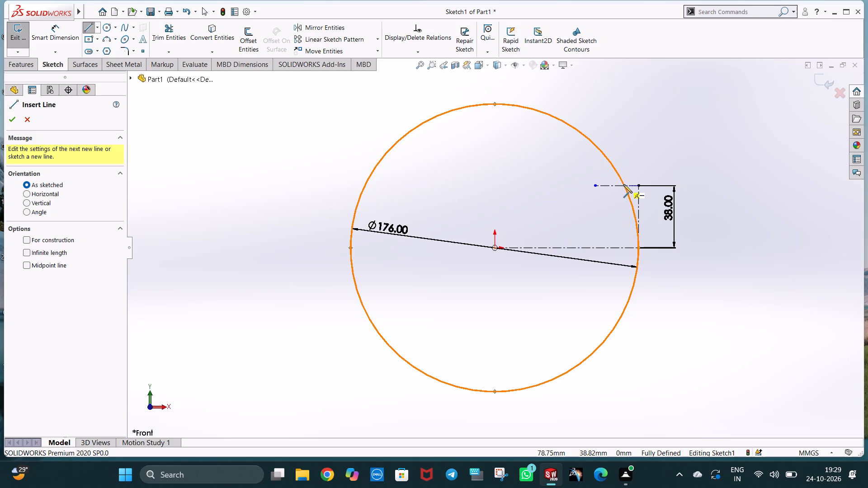
left_click(624, 185)
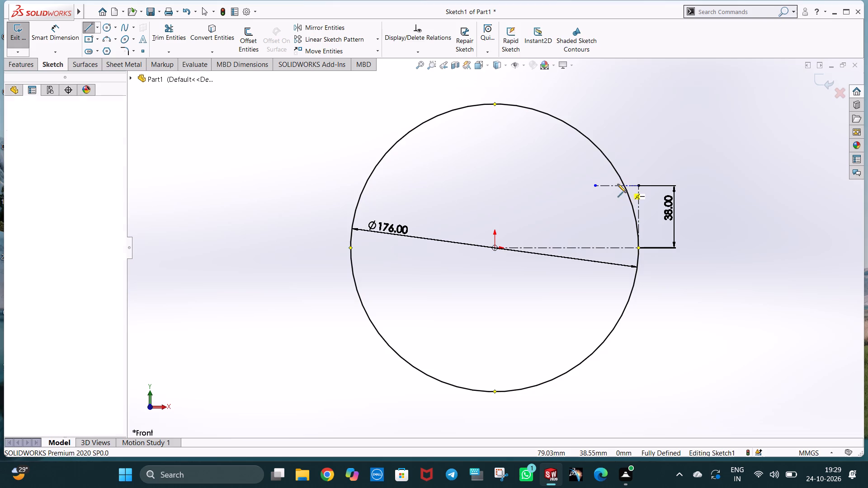
left_click(607, 186)
left_click(655, 148)
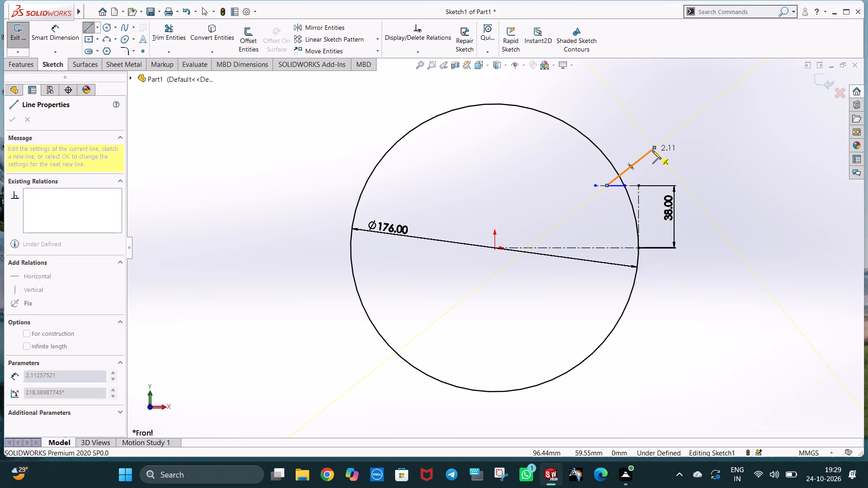
key("Escape")
left_click(643, 155)
key("Delete")
left_click(661, 166)
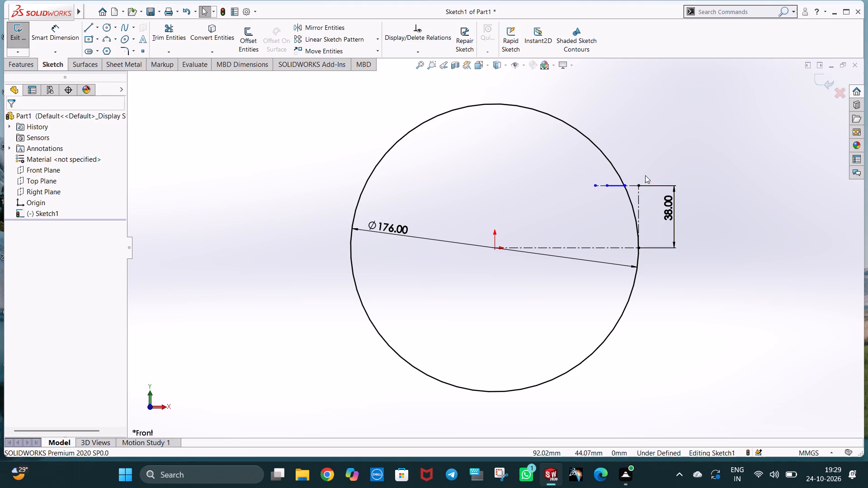
Dimension the short solid horizontal line to 10 mm.
scroll(615, 195, "down", 6)
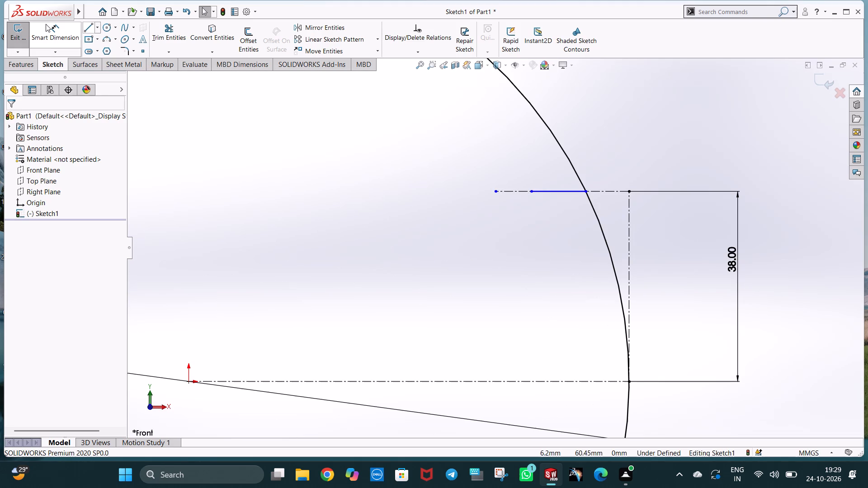
left_click(46, 34)
left_click(552, 191)
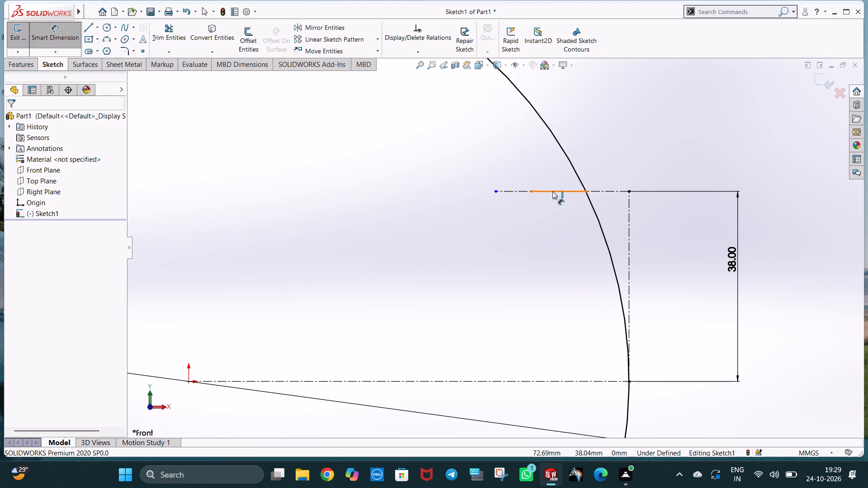
left_click(561, 221)
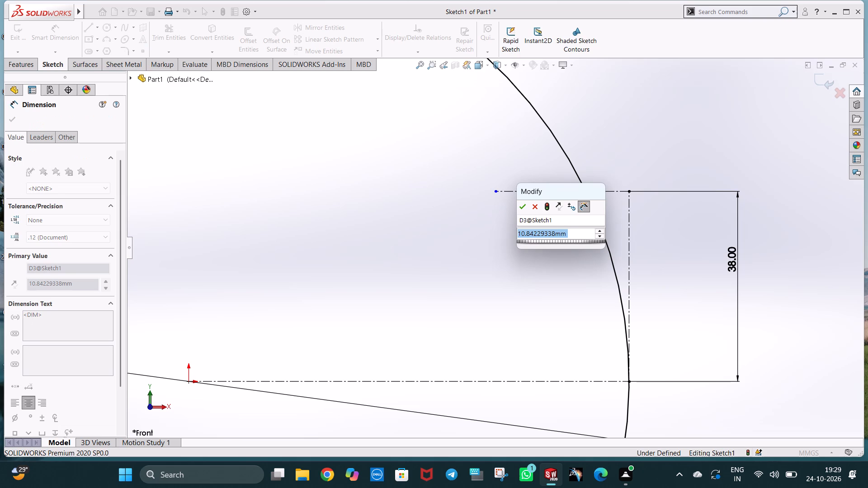
type("10")
key("Return")
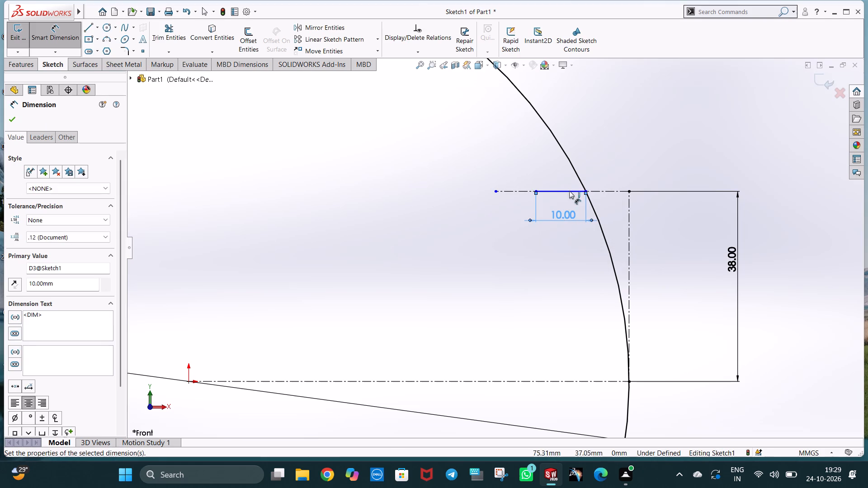
left_click(588, 167)
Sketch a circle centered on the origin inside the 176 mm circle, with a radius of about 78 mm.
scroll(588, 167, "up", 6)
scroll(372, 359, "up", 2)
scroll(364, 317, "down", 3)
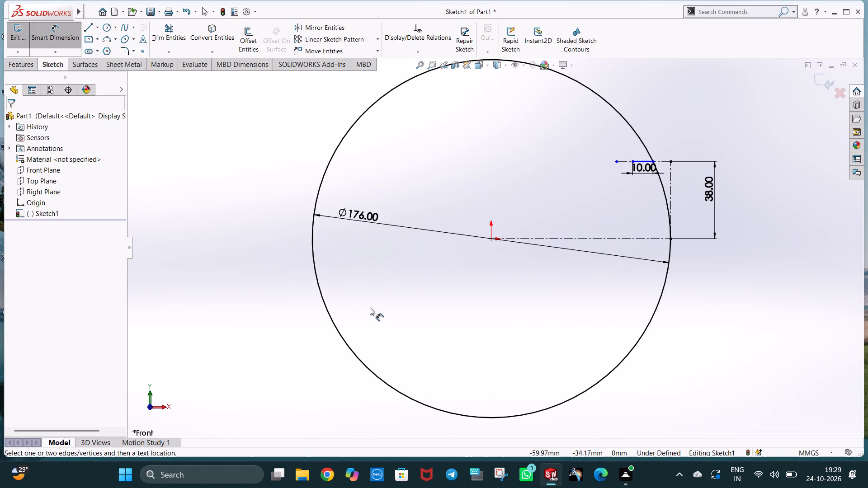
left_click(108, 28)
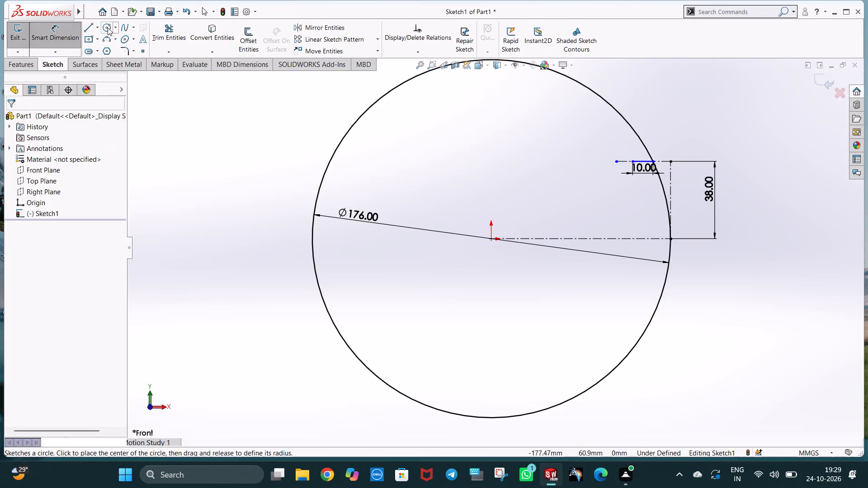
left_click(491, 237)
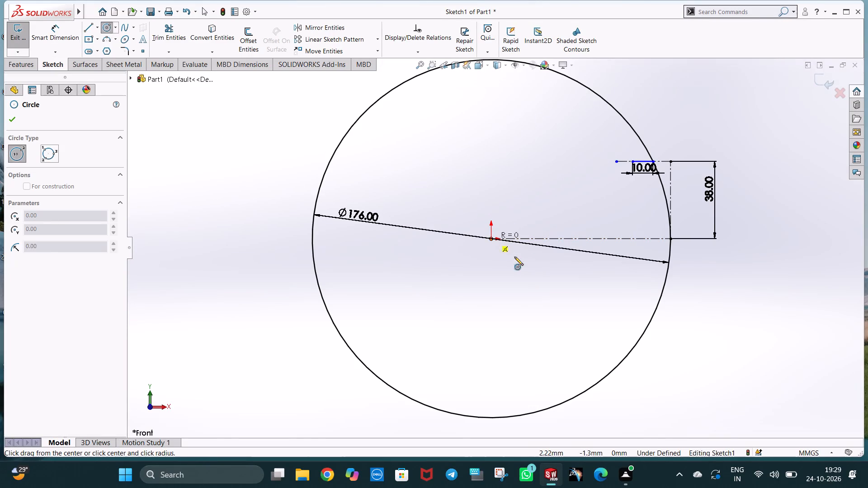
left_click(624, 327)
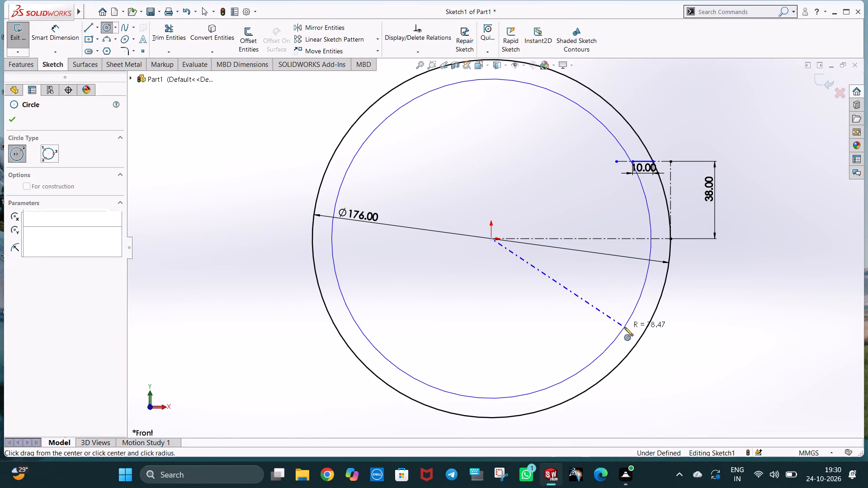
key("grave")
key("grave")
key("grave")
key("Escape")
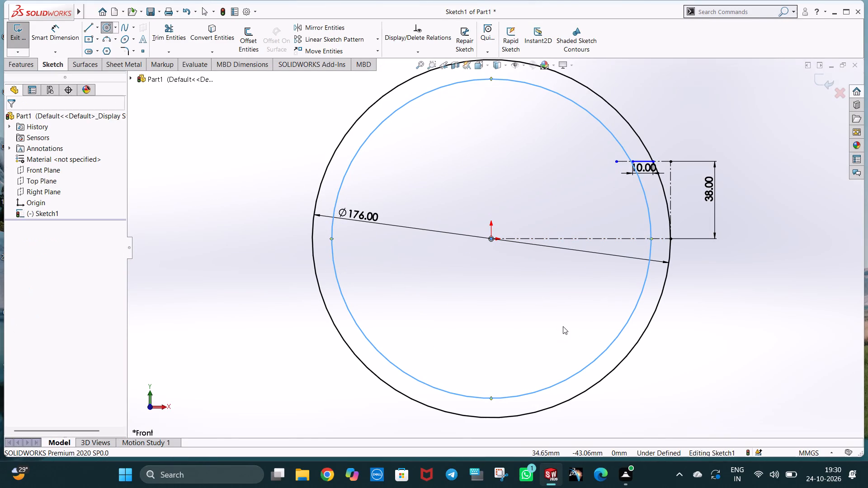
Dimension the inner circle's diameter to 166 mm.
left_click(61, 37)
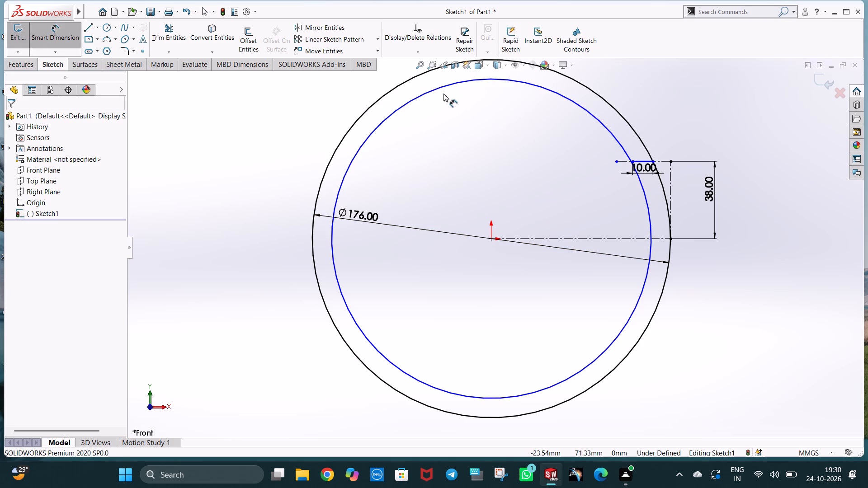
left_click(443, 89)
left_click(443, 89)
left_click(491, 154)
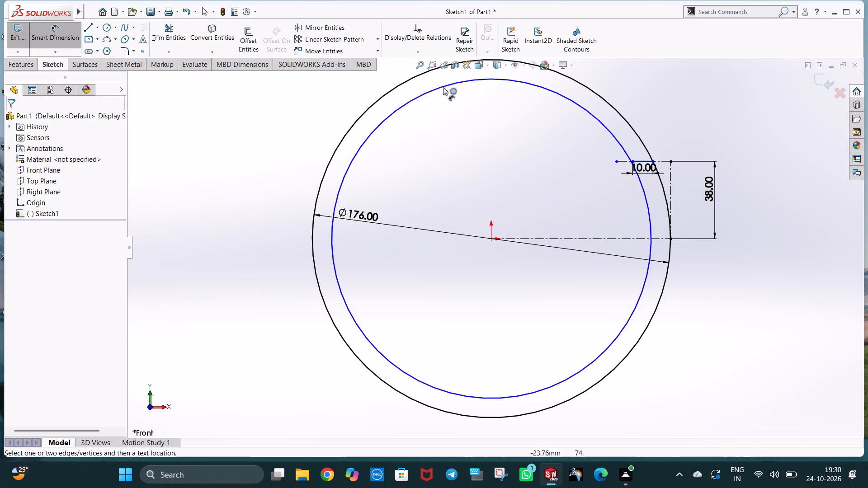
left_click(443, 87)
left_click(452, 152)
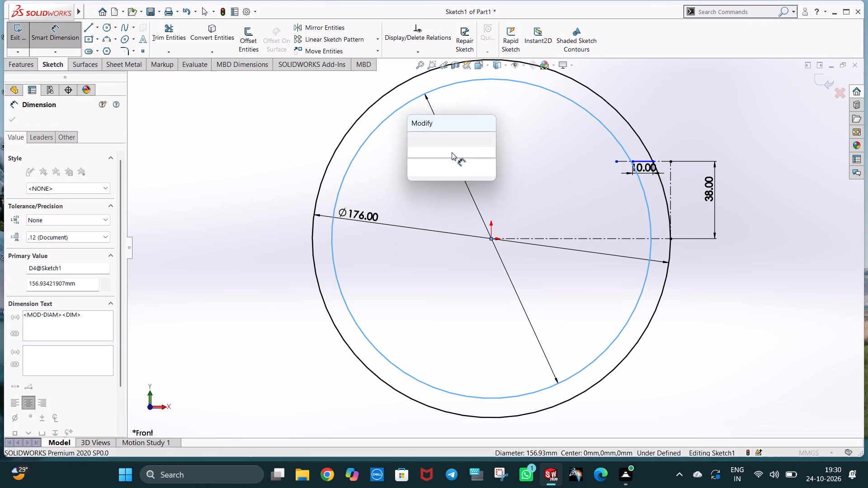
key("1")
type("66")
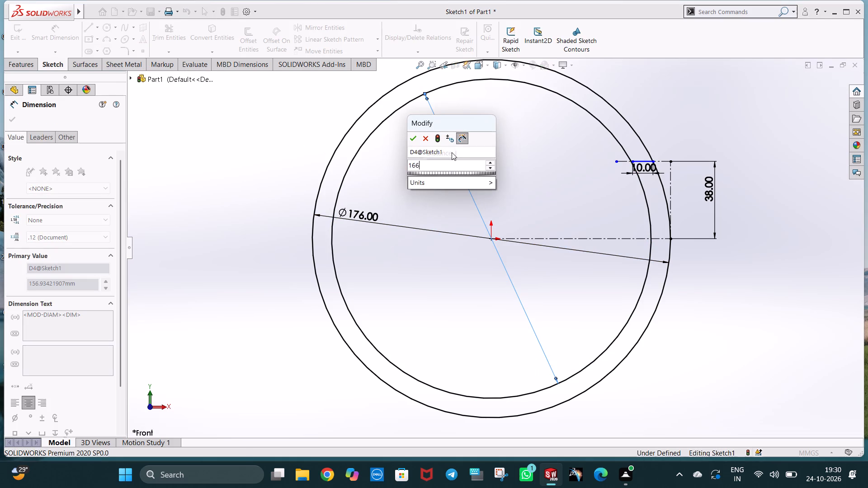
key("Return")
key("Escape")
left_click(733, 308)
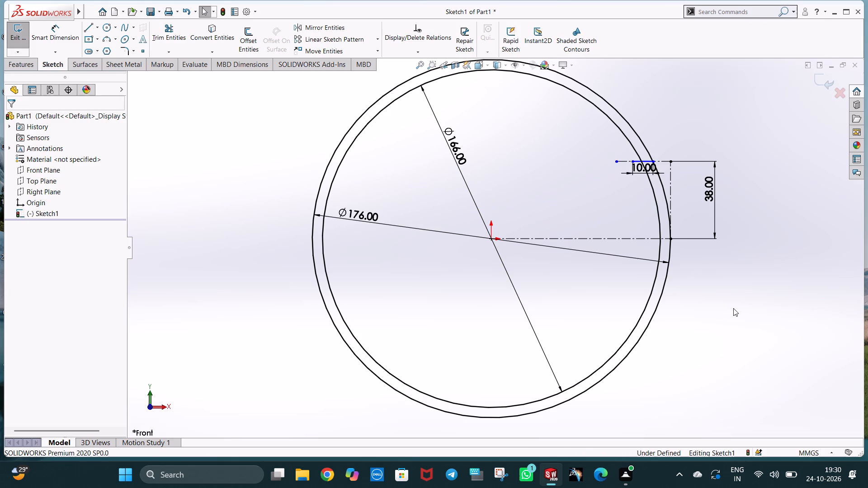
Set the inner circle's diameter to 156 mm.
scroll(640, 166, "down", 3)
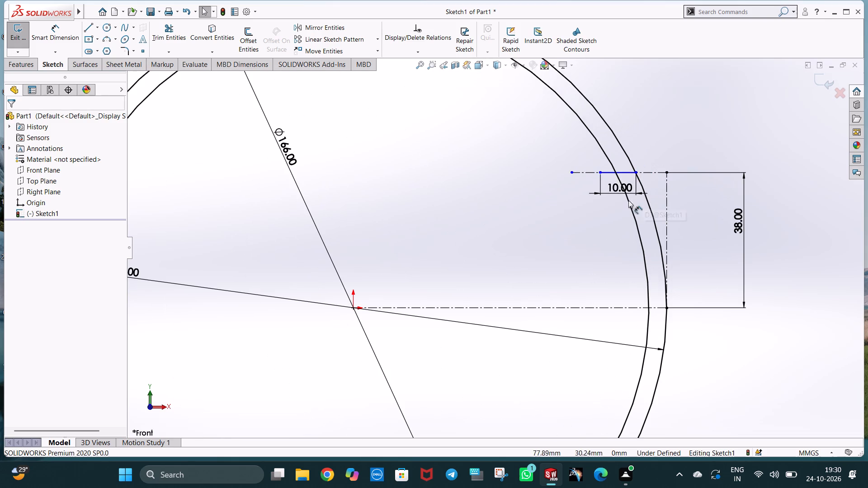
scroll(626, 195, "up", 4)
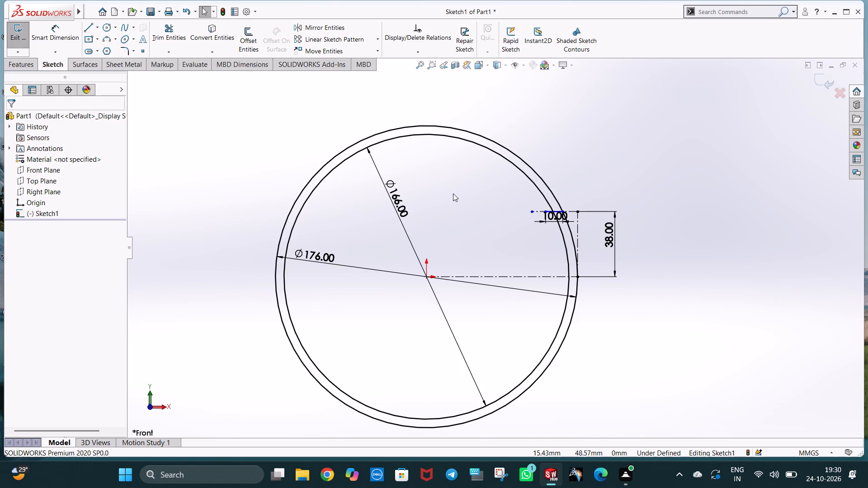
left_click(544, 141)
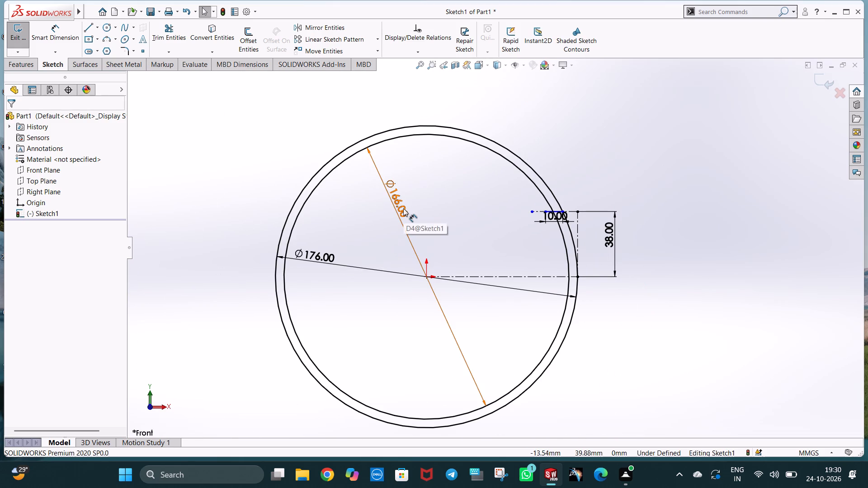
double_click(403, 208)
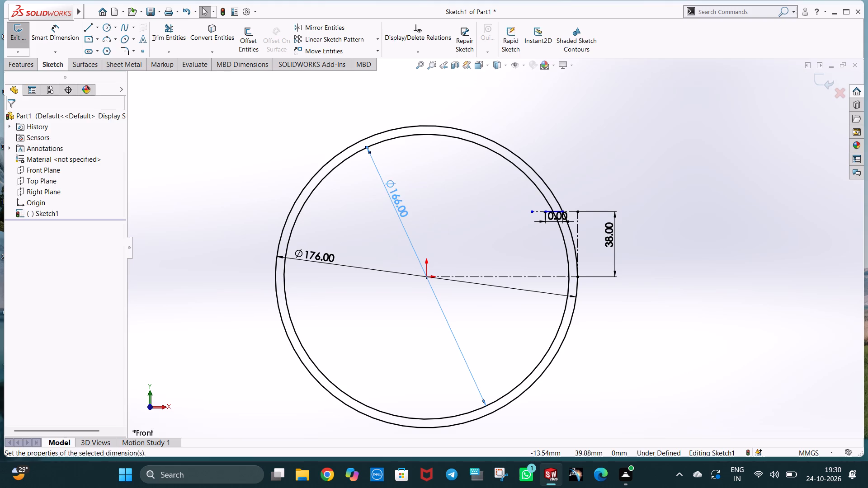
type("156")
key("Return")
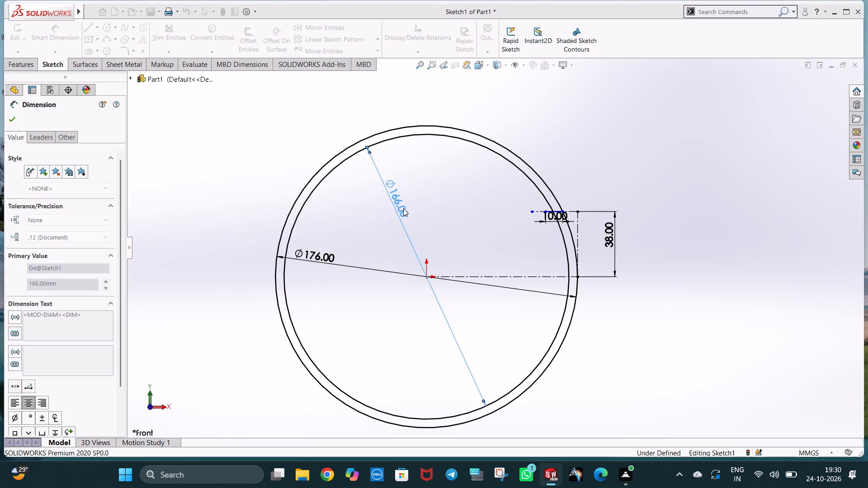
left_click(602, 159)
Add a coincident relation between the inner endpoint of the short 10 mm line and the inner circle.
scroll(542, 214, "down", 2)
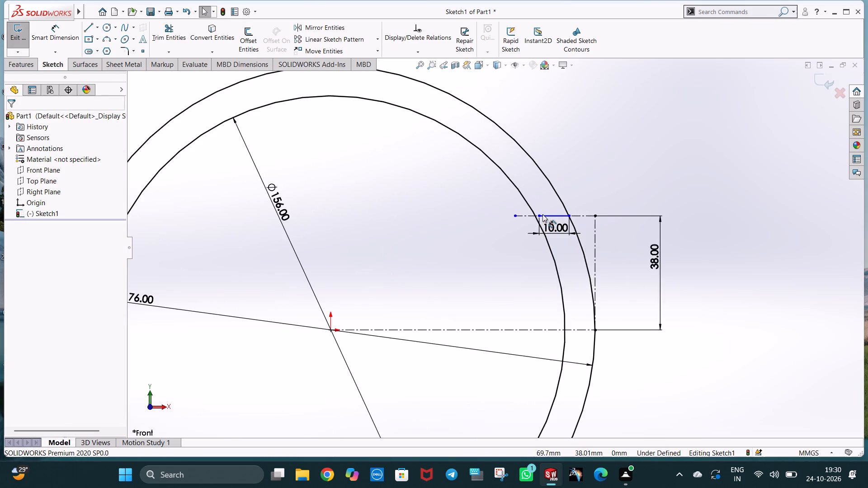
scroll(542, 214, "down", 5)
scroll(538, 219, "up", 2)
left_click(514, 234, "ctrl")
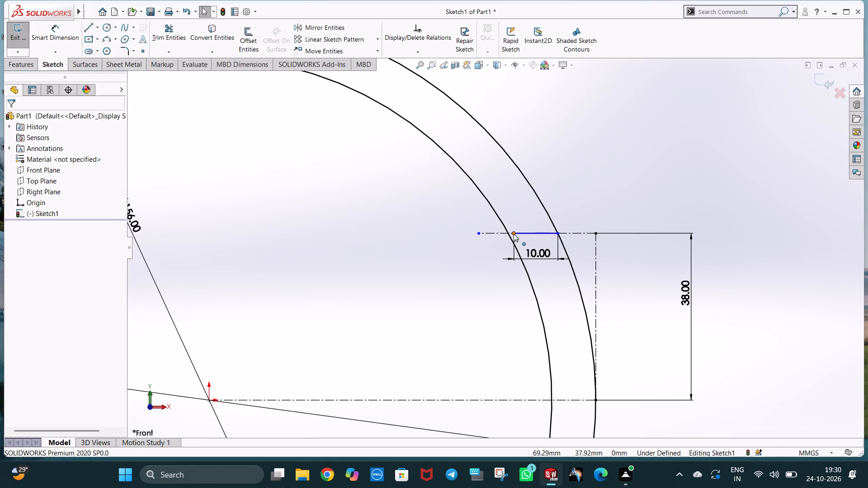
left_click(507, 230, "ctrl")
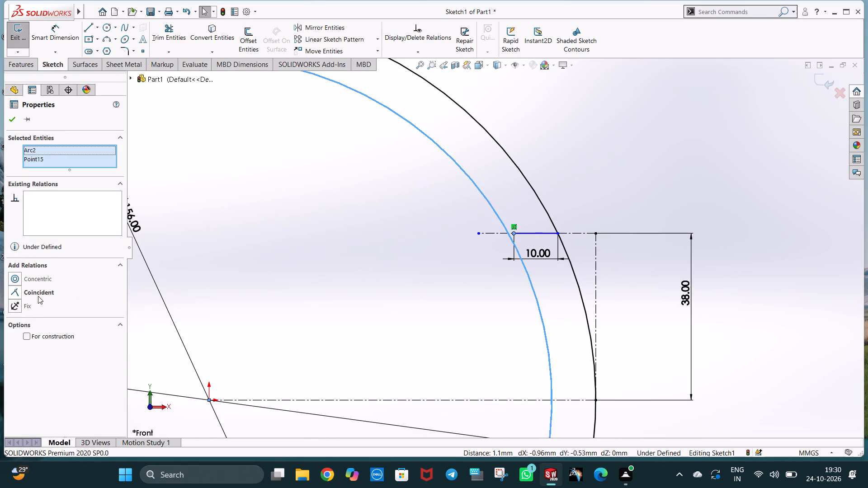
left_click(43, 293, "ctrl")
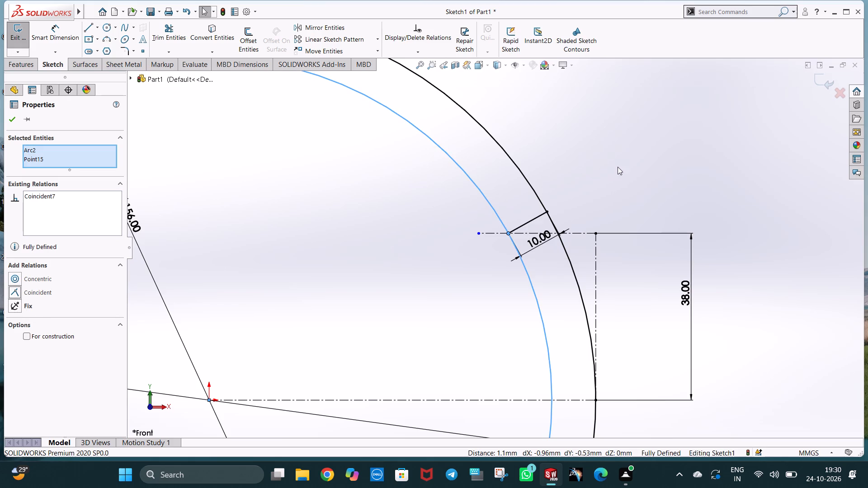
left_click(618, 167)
Delete the short 10 mm line between the two circles together with its dimension.
scroll(610, 187, "up", 3)
scroll(545, 222, "up", 2)
scroll(354, 258, "down", 2)
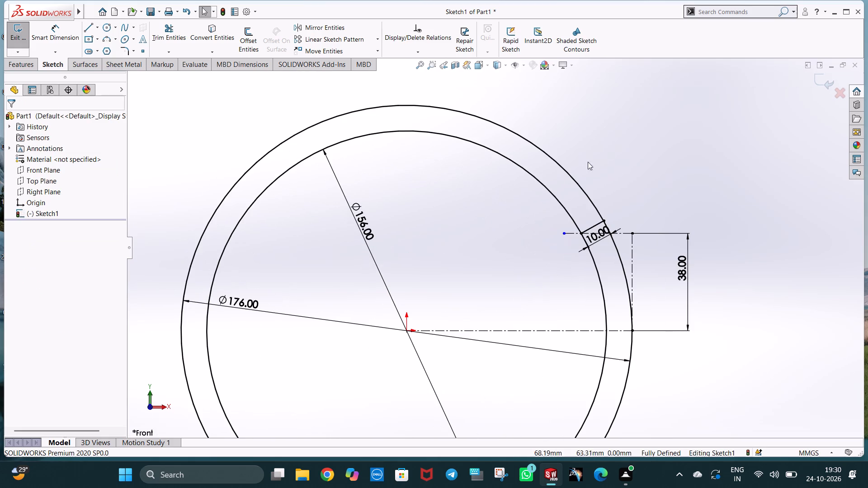
left_click(615, 137)
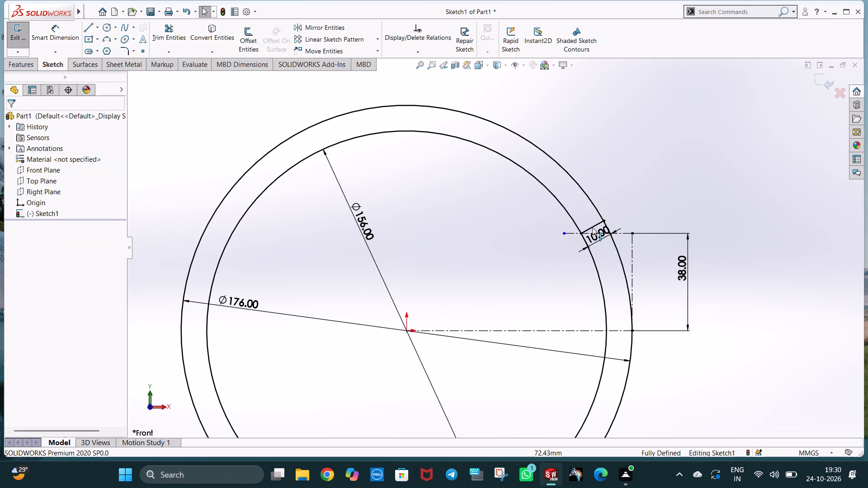
left_click(592, 227)
key("Delete")
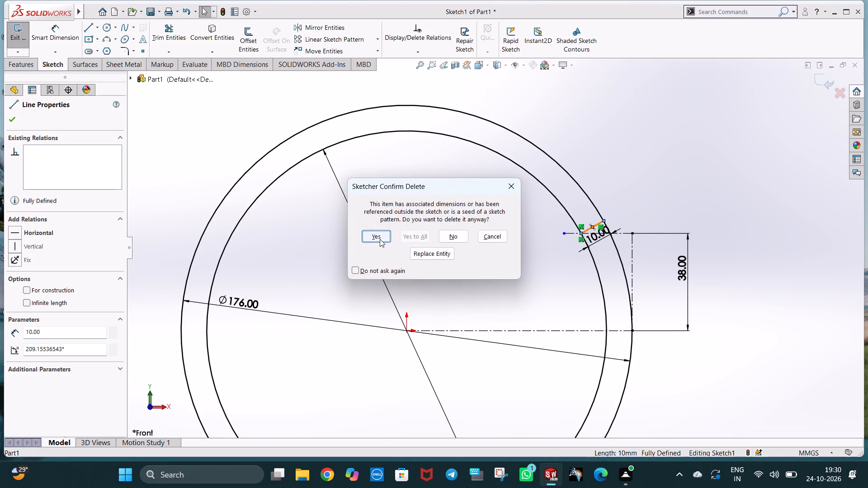
left_click(380, 239)
left_click(672, 181)
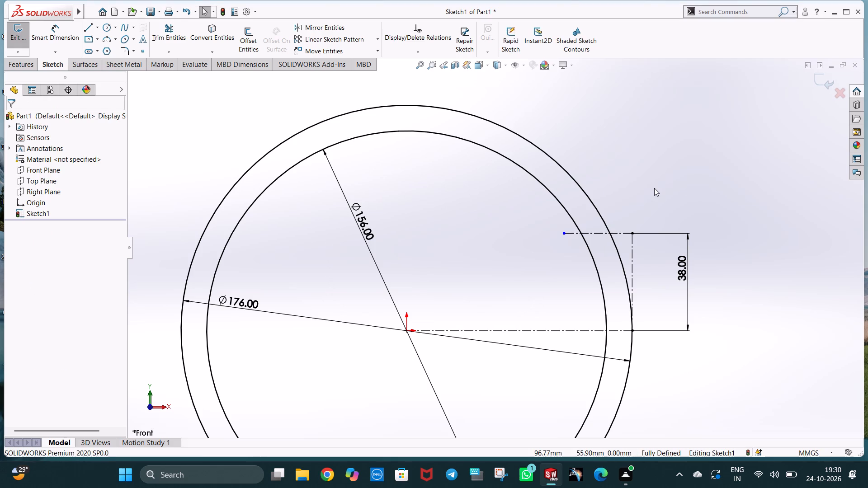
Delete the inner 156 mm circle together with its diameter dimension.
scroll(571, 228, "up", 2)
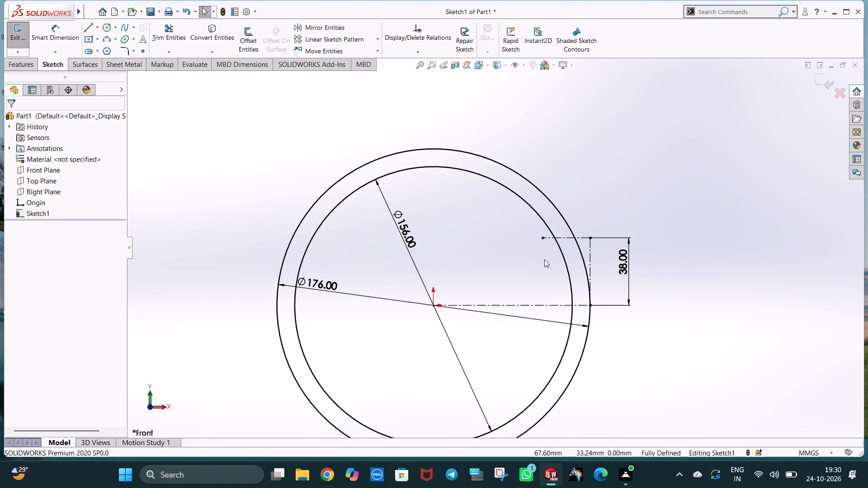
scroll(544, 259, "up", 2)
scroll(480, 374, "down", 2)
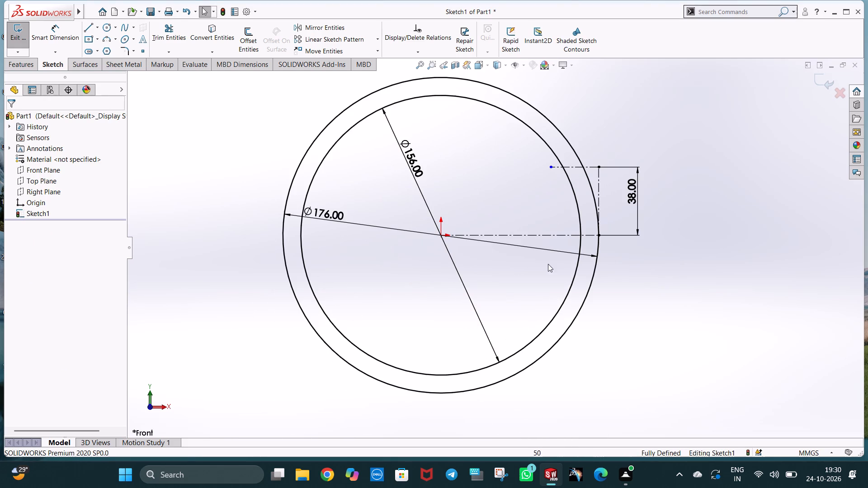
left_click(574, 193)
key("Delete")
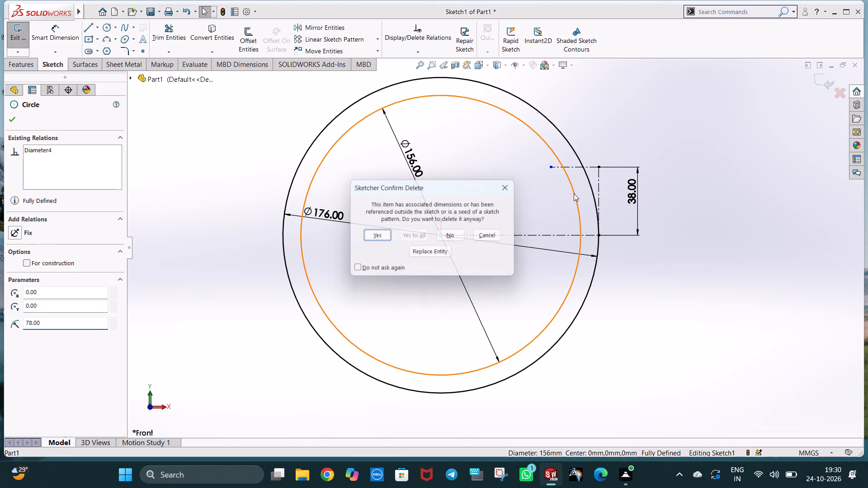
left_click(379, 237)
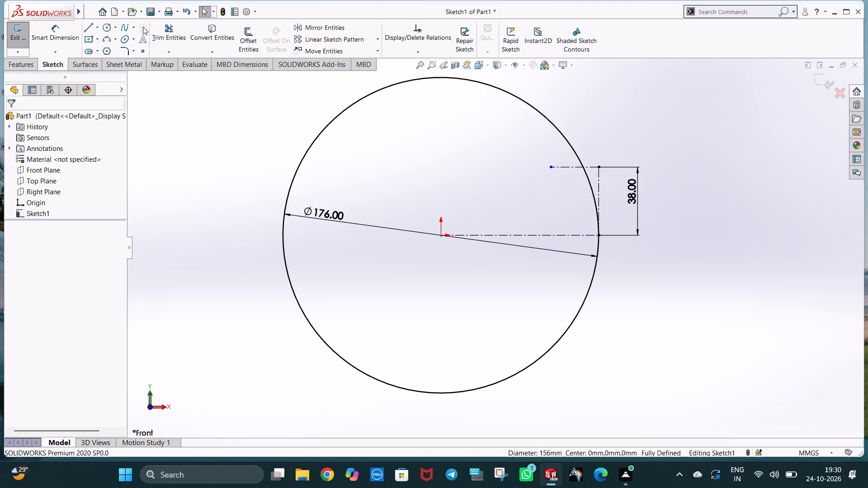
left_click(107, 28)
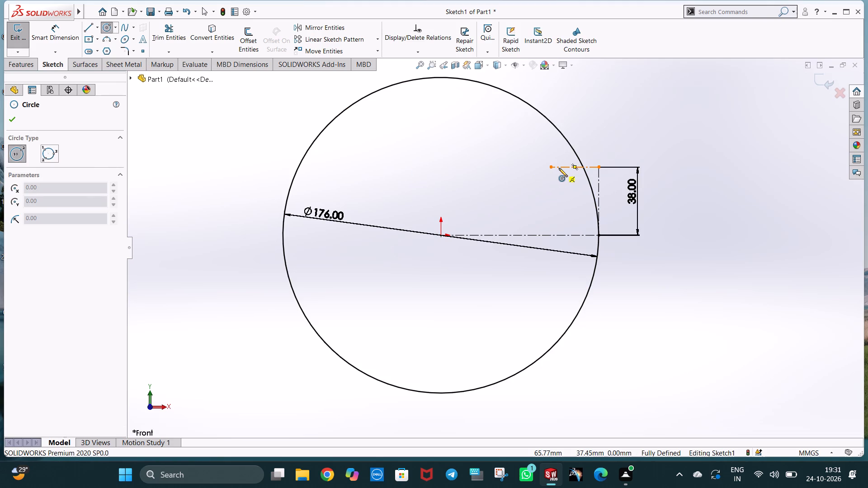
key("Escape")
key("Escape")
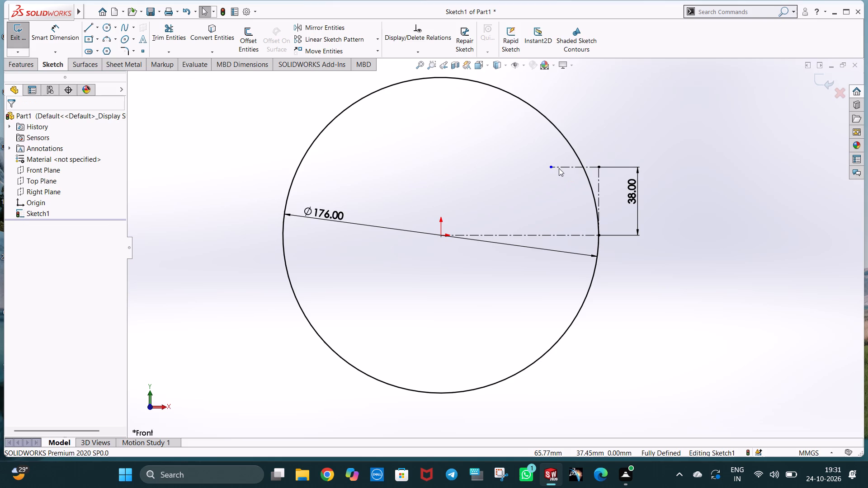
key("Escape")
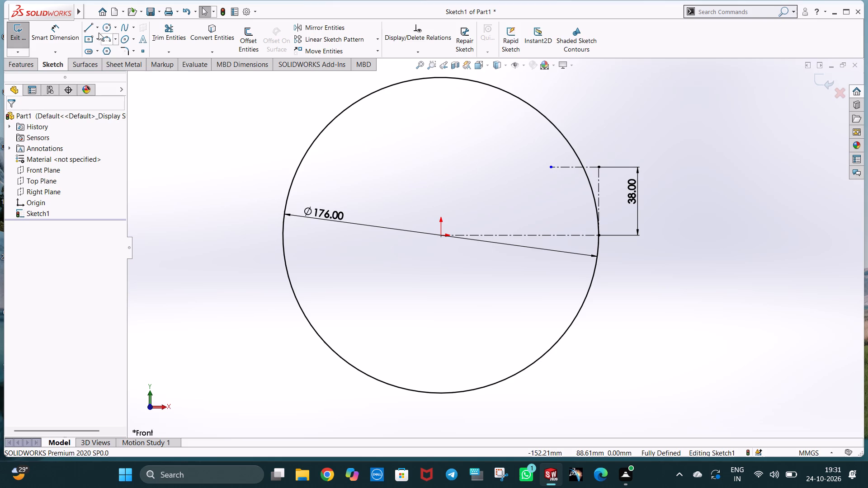
Draw a horizontal centerline 88 mm long from the upper end of the short vertical centerline to directly above the origin.
left_click(99, 27)
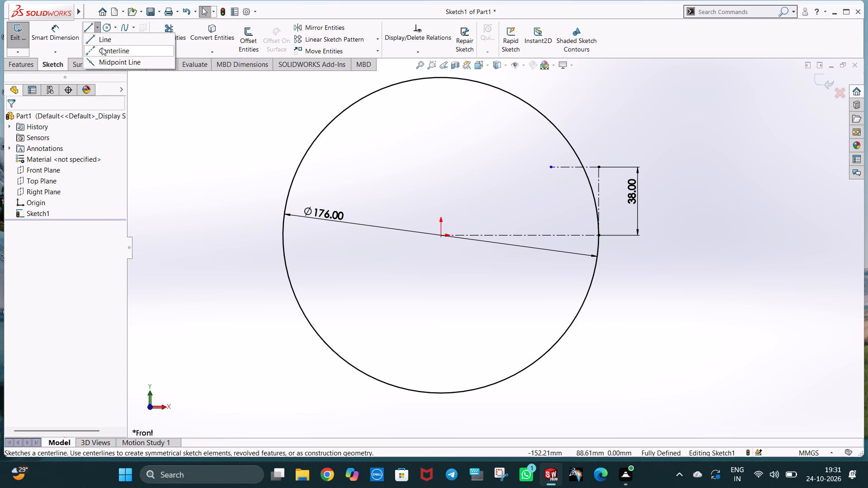
left_click(102, 49)
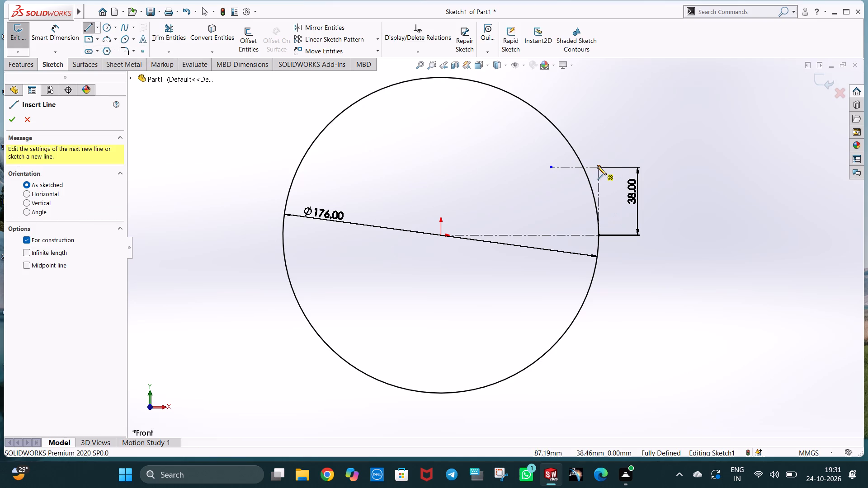
left_click(598, 166)
left_click(440, 165)
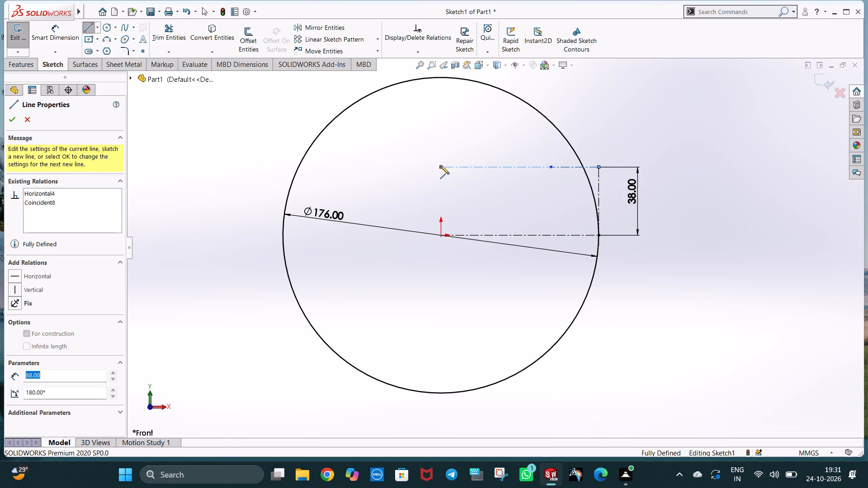
key("Escape")
key("Escape")
Delete the shorter horizontal centerline that overlaps the 88 mm upper centerline.
left_click(568, 165)
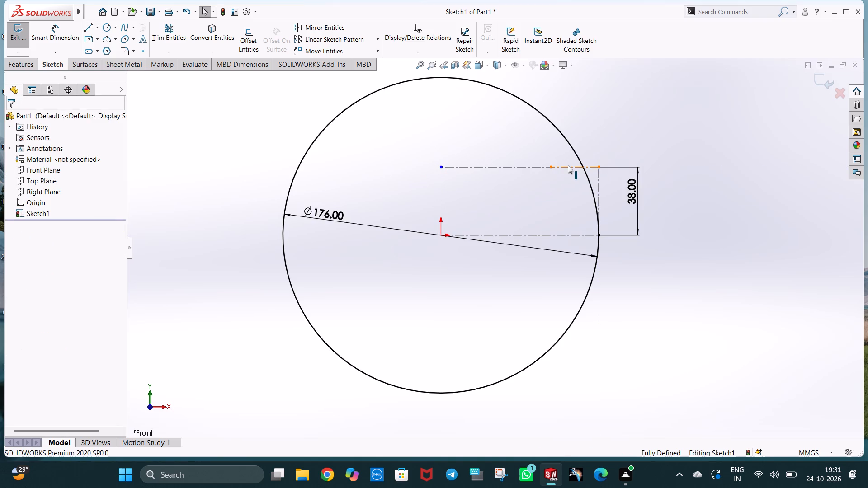
key("Delete")
left_click(602, 141)
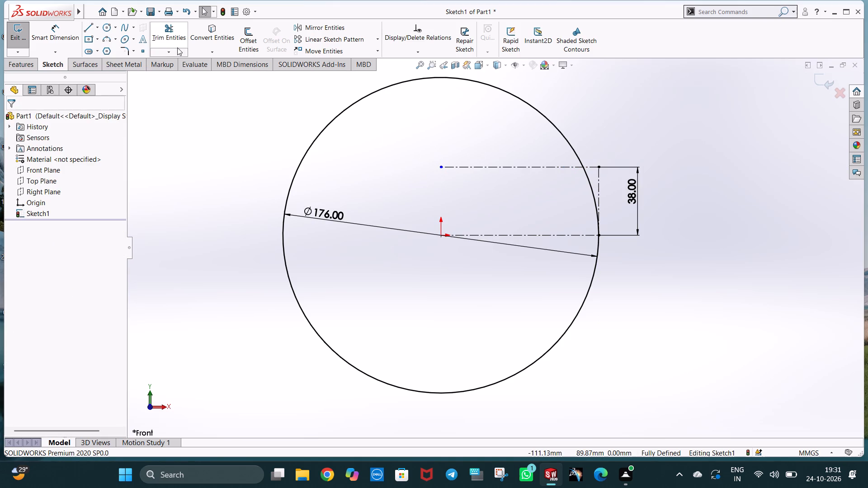
Draw a circle of 25 mm radius centred on the upper centerline's endpoint directly above the origin.
left_click(108, 29)
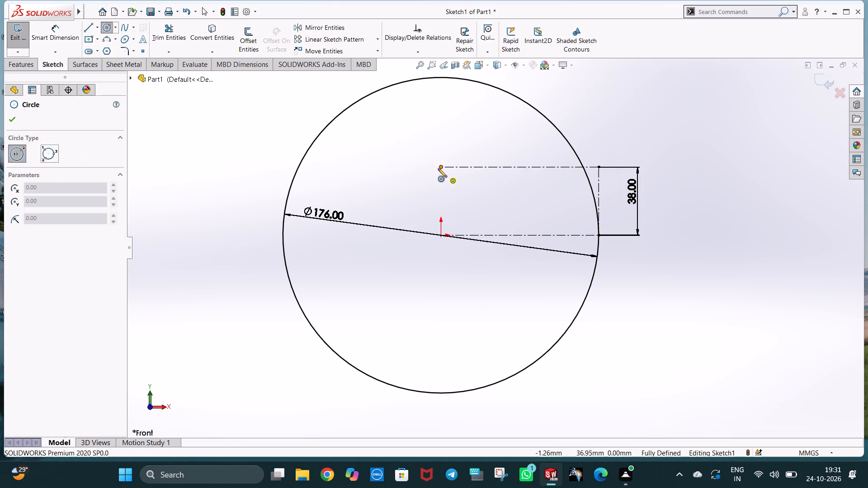
left_click(440, 168)
left_click(534, 195)
type("25")
key("Return")
key("Escape")
key("Escape")
left_click(595, 145)
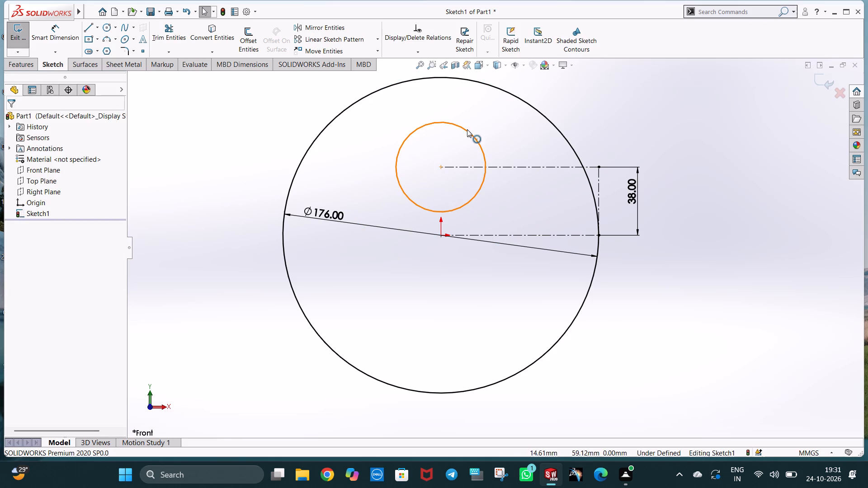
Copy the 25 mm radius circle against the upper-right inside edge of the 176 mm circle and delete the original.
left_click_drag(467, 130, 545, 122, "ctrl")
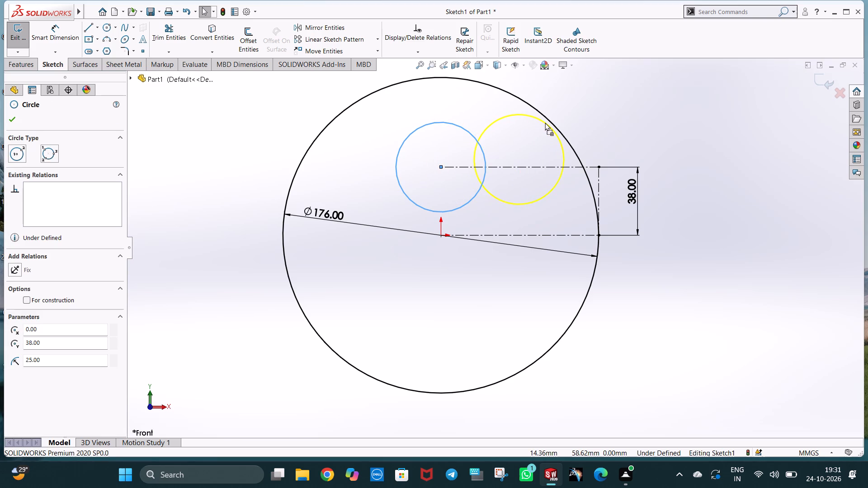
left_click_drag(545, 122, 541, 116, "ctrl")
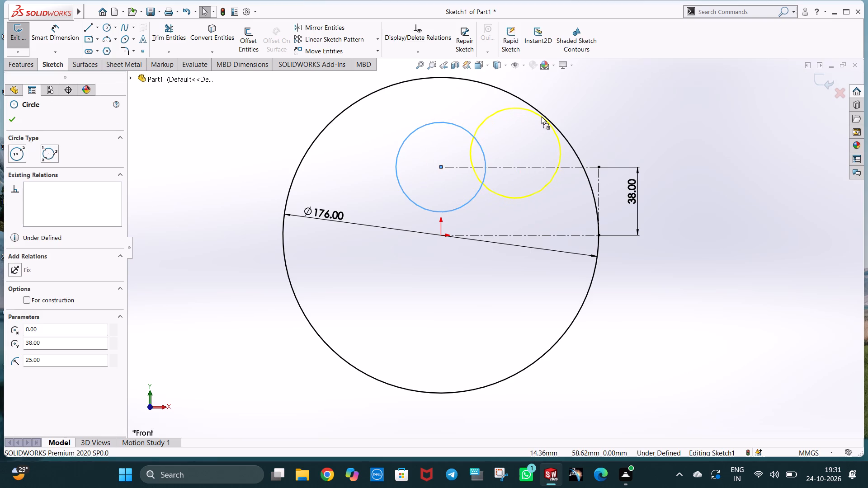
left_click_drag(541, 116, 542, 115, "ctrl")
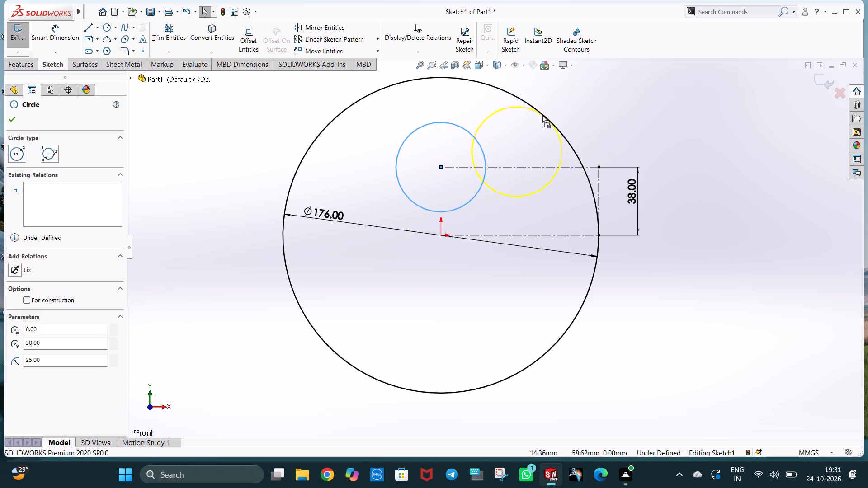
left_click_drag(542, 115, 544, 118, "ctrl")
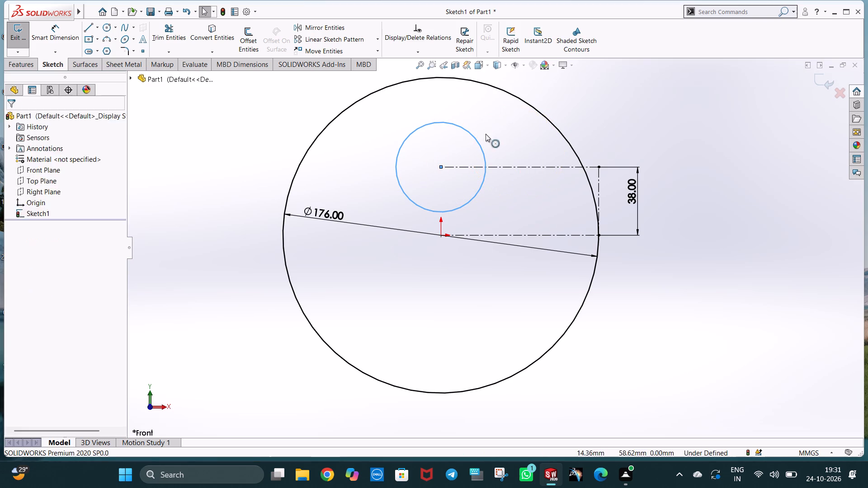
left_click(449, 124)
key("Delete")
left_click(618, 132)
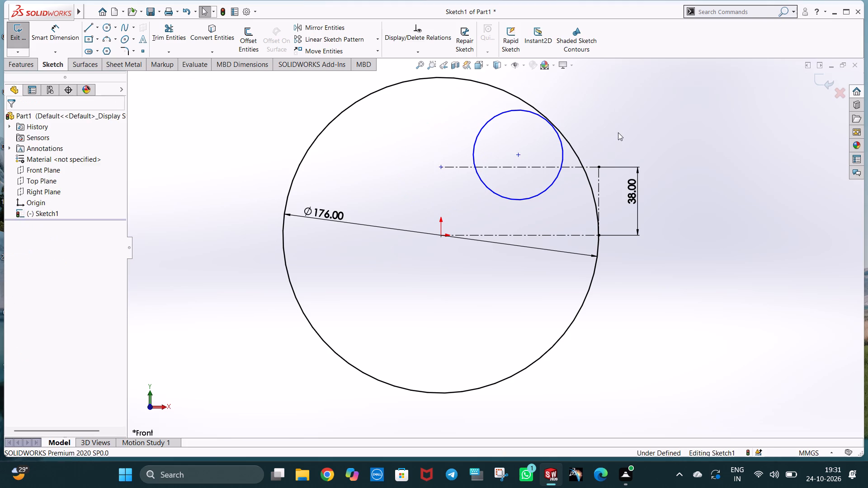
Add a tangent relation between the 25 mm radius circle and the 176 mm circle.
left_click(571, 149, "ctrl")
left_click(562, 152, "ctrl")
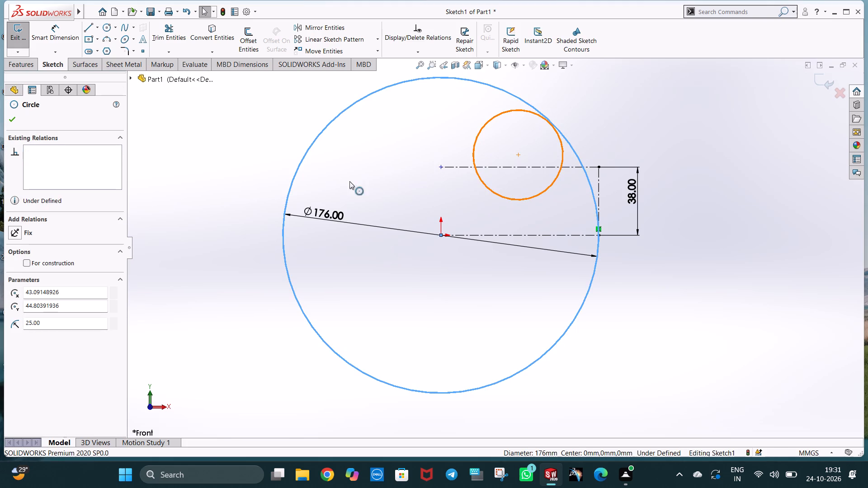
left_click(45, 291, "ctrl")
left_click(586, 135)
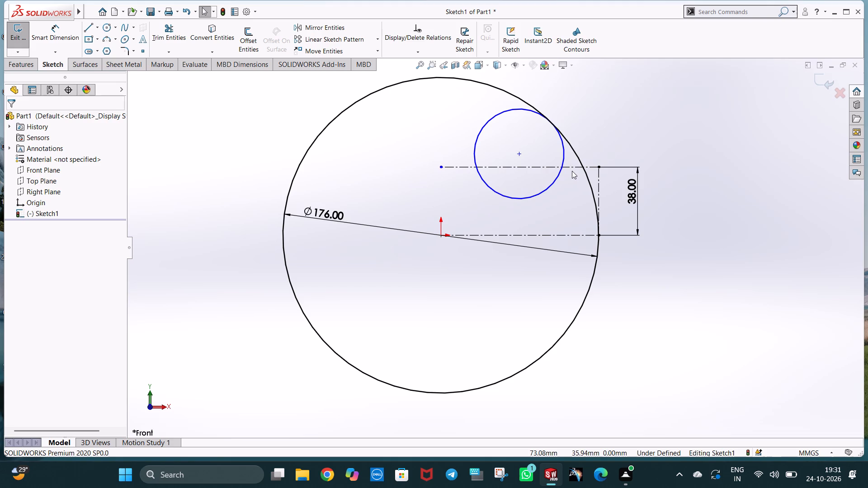
Draw a circle of 32 mm radius inside the 176 mm circle, slightly below and right of the origin.
left_click(110, 27)
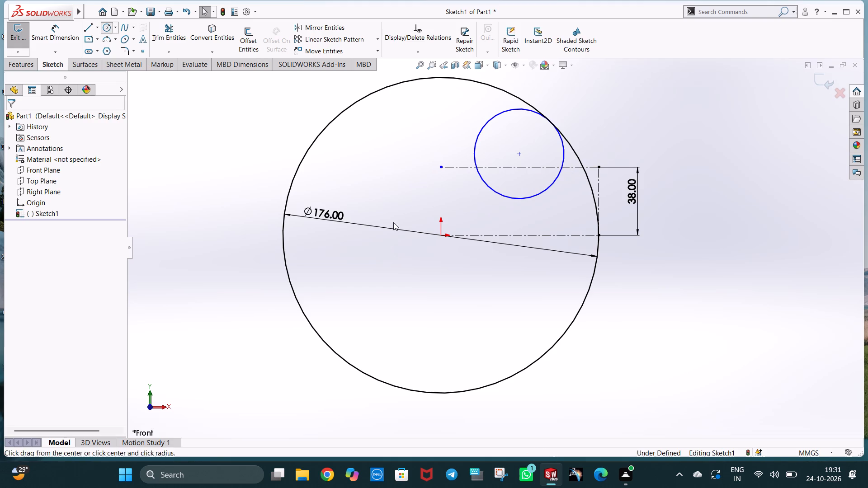
left_click(476, 270)
left_click(506, 328)
type("32")
key("Return")
key("Escape")
key("Escape")
left_click(620, 323)
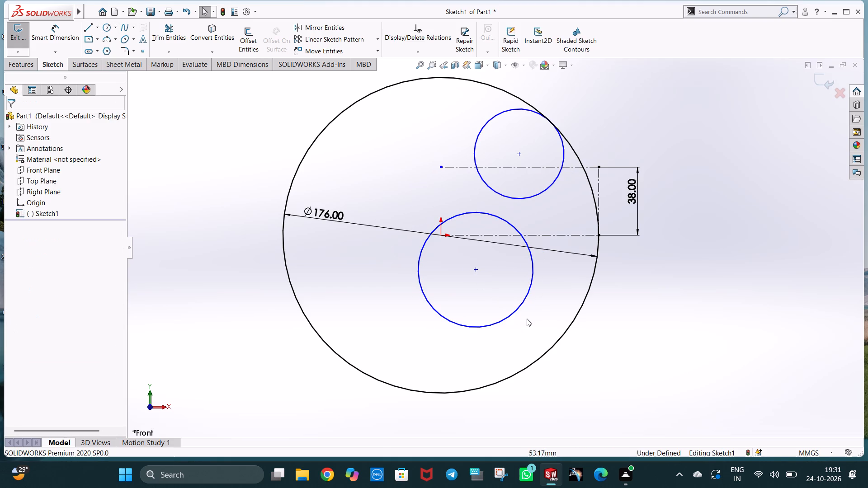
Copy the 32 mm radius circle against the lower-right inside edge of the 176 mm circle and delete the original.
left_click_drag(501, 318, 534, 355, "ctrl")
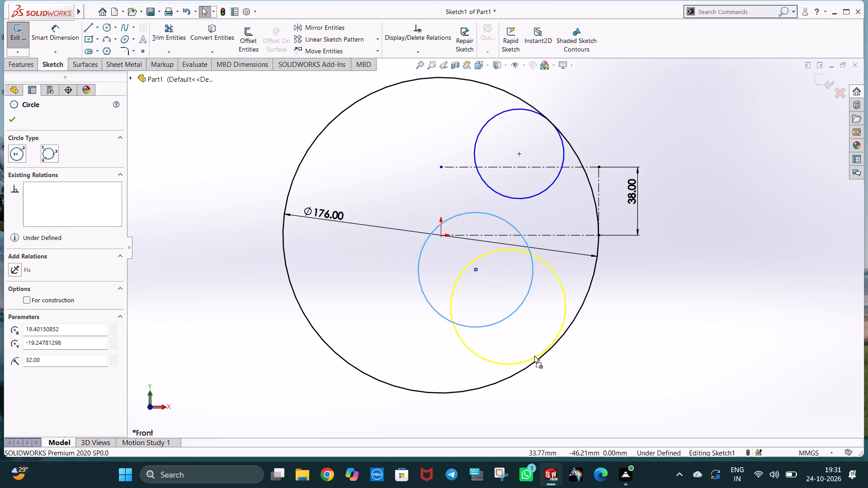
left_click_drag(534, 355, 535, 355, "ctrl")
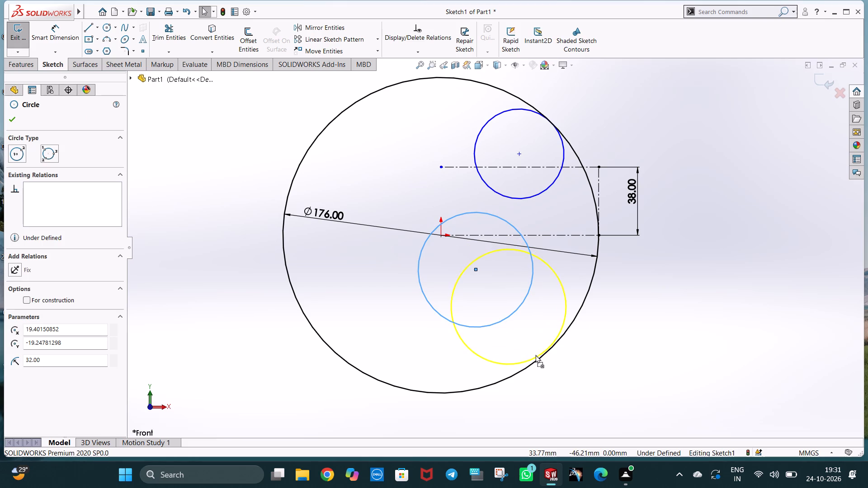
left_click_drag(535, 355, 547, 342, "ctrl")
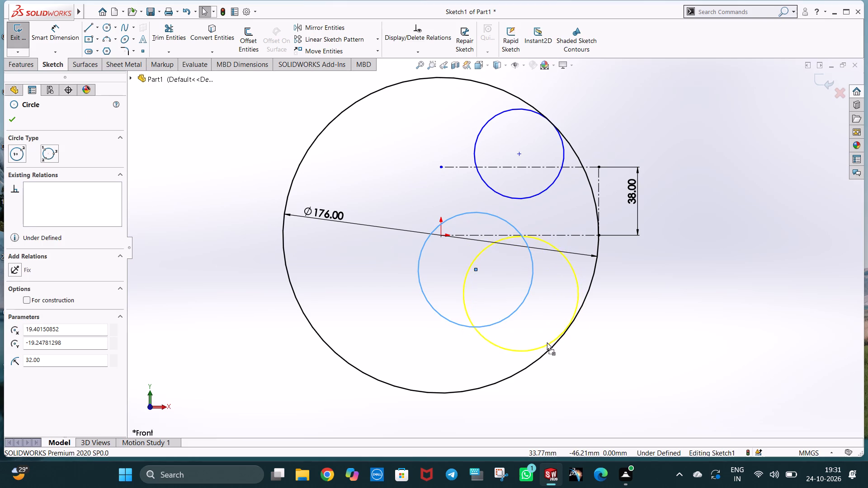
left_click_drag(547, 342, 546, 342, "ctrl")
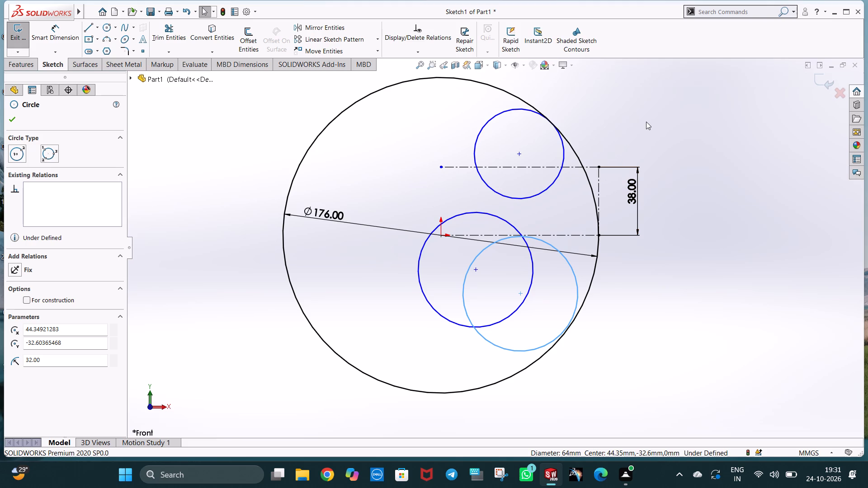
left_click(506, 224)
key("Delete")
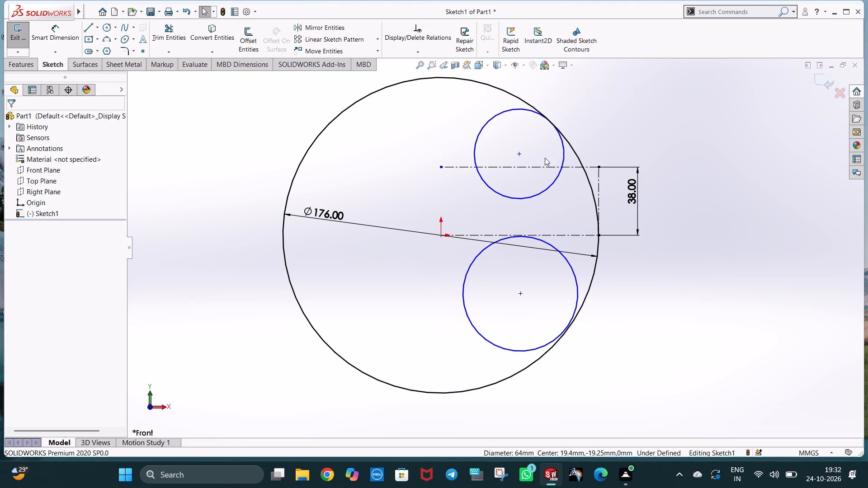
Move the 25 mm radius circle to the top inside edge of the 176 mm circle, deleting its relations to other entities.
left_click_drag(505, 111, 489, 100, "ctrl")
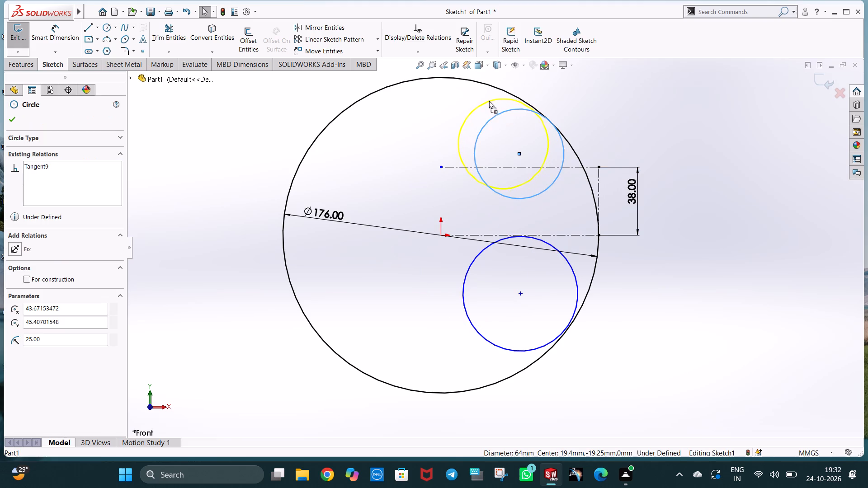
left_click_drag(489, 100, 498, 81, "ctrl")
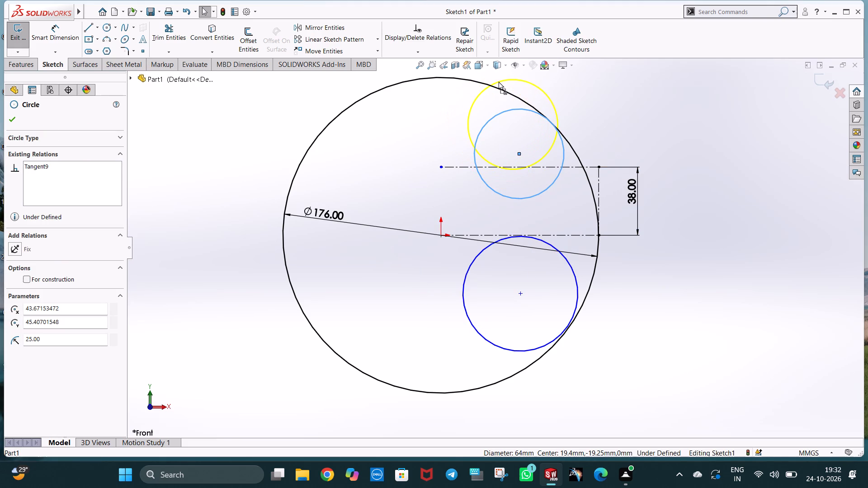
left_click_drag(498, 81, 481, 91, "ctrl")
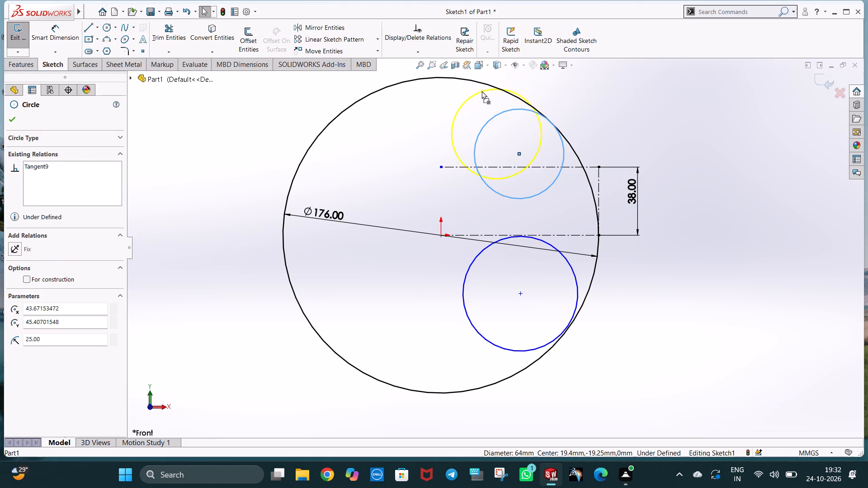
left_click_drag(481, 91, 458, 72, "ctrl")
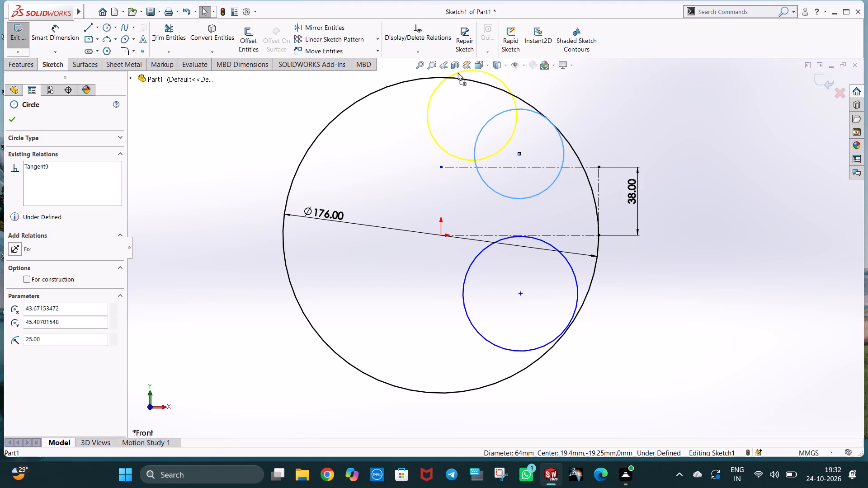
left_click_drag(458, 72, 456, 79, "ctrl")
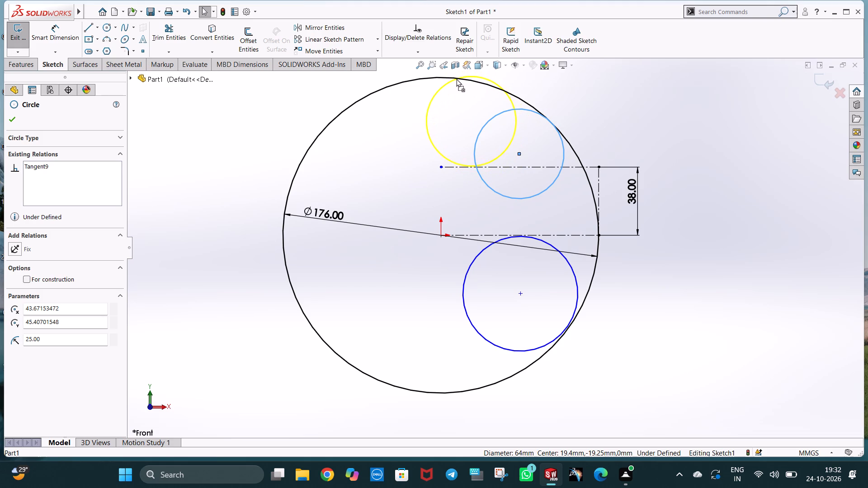
left_click_drag(456, 79, 448, 82, "ctrl")
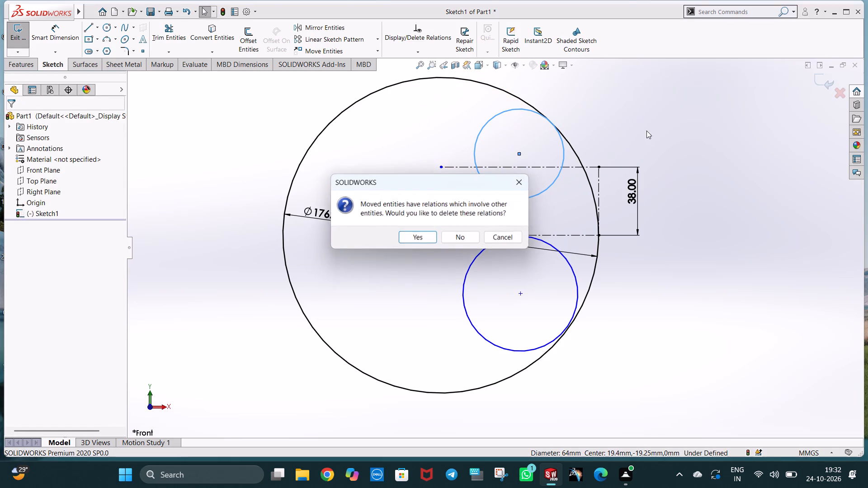
left_click(660, 141)
left_click(398, 238)
left_click(413, 237)
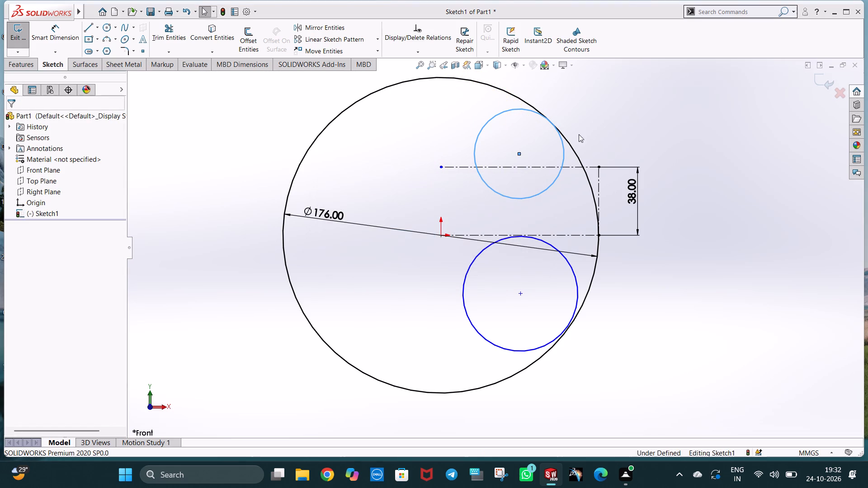
left_click(606, 109)
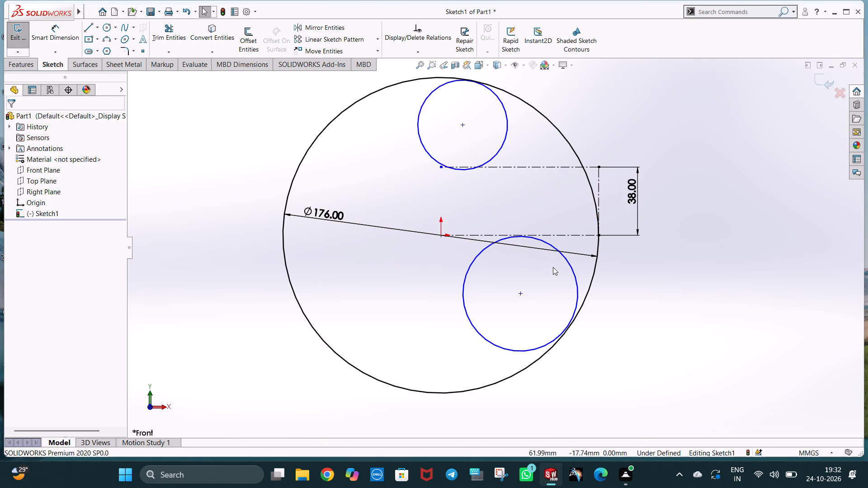
Copy the 32 mm radius circle to the lower-left edge of the 176 mm circle and delete the original on the right.
left_click(568, 257)
left_click(406, 310)
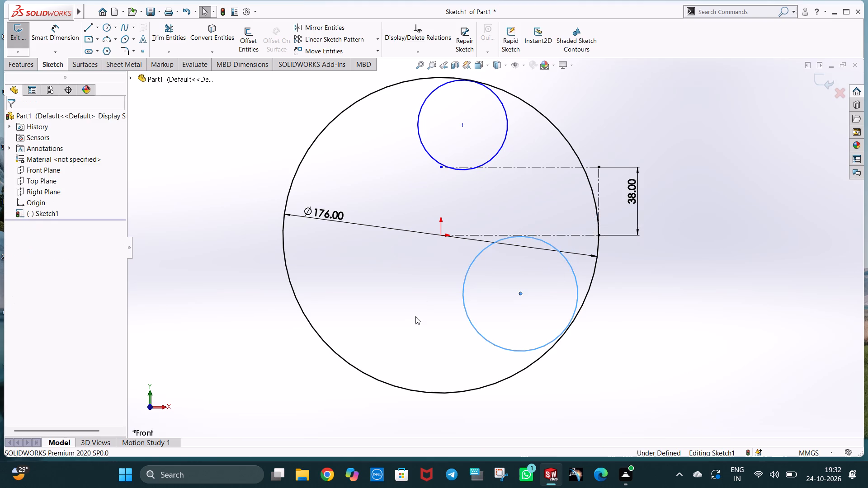
left_click_drag(471, 322, 311, 335, "ctrl")
left_click(679, 345)
left_click(575, 276)
key("Delete")
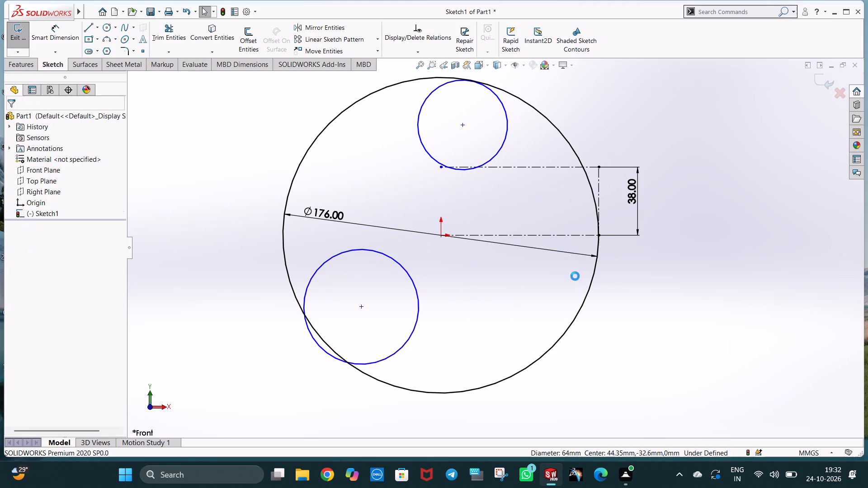
Mirror the upper horizontal centerline about the horizontal centerline through the origin.
left_click(338, 27)
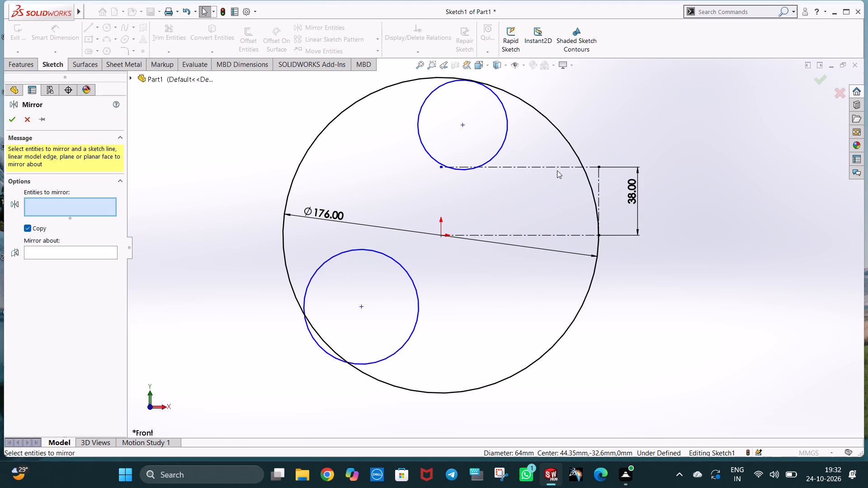
left_click(557, 165)
left_click(557, 233)
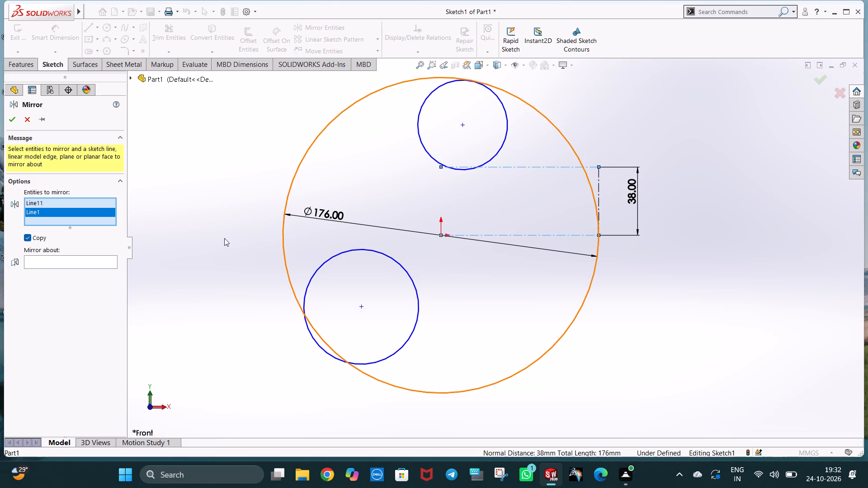
right_click(110, 213)
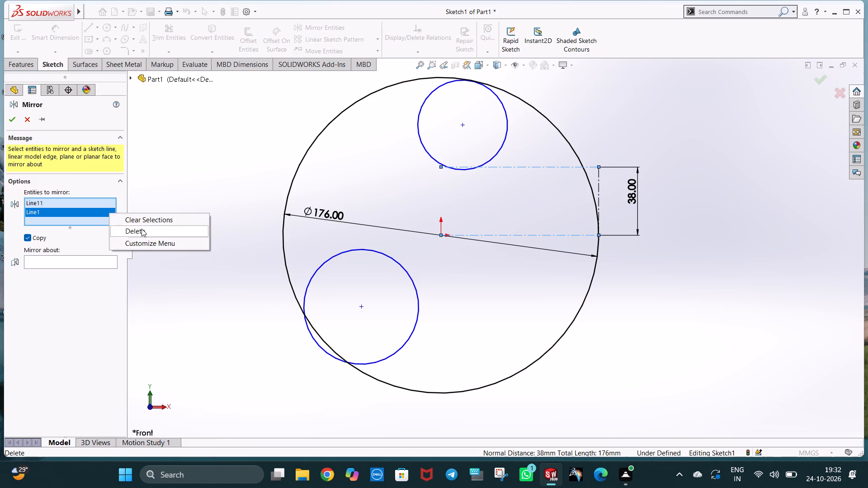
left_click(142, 229)
left_click(105, 253)
left_click(530, 235)
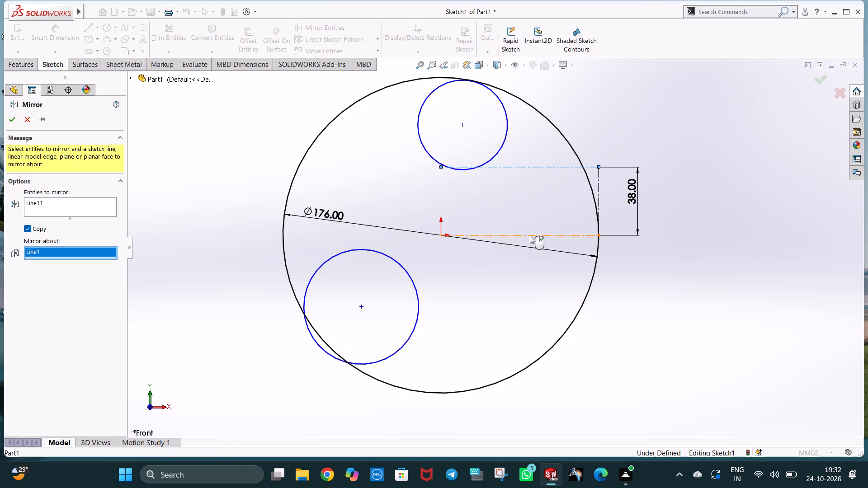
right_click(530, 235)
left_click(665, 285)
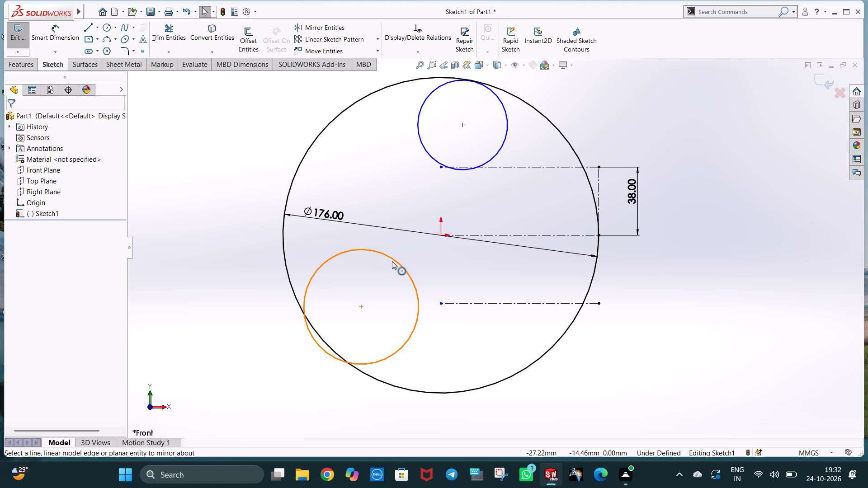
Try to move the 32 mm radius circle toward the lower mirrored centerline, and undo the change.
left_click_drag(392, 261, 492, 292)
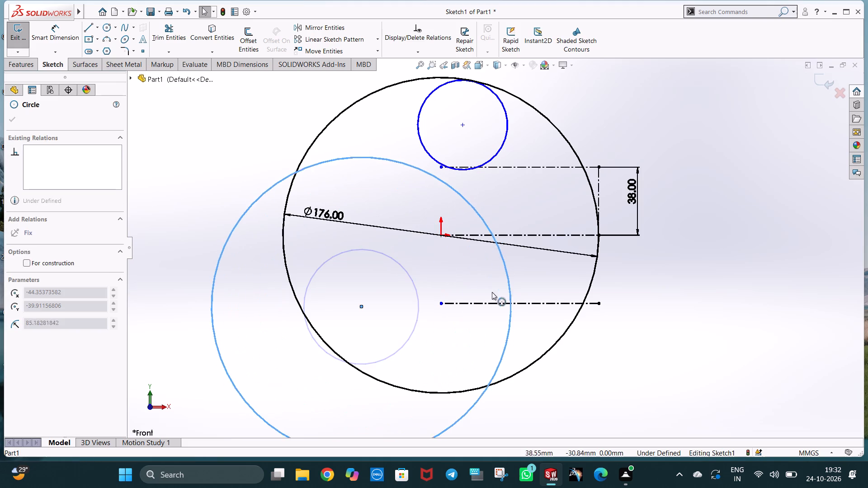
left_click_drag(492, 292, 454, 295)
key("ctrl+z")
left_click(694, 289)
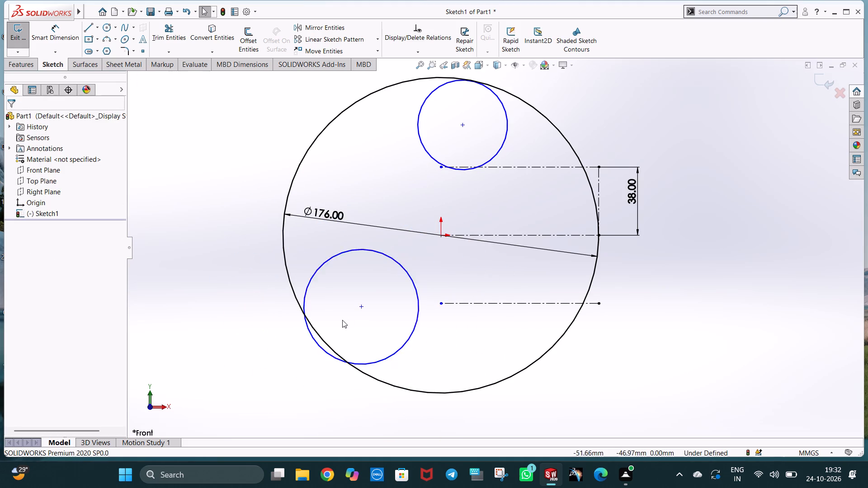
Make the centre of the 32 mm radius circle coincident with the lower mirrored centerline.
left_click(361, 307, "ctrl")
left_click(550, 306, "ctrl")
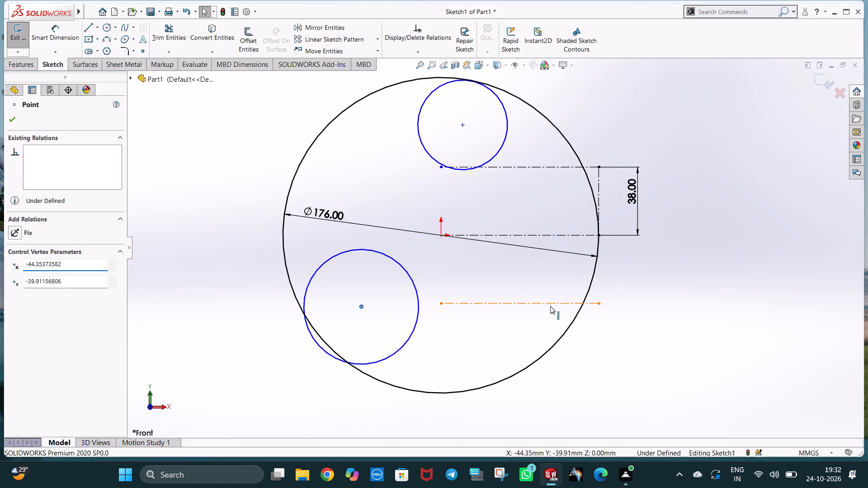
left_click(48, 293, "ctrl")
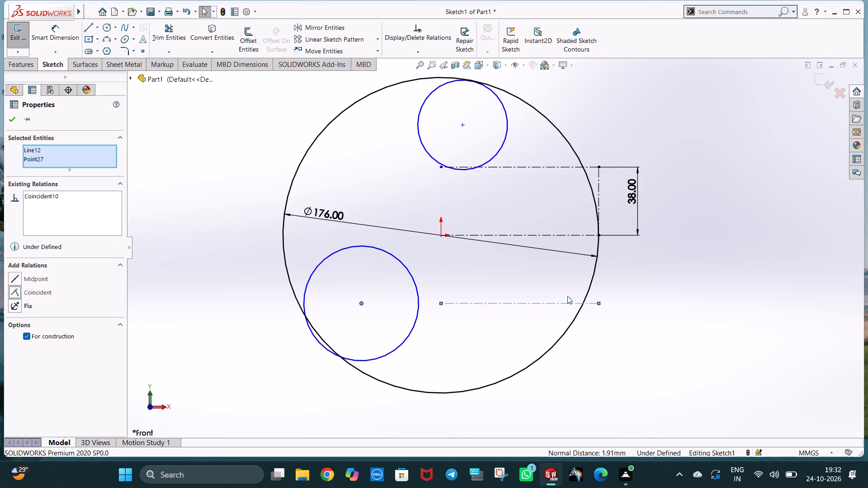
Undo the coincident relation between the 32 mm radius circle's centre and the lower mirrored centerline.
left_click(645, 319)
key("ctrl+z")
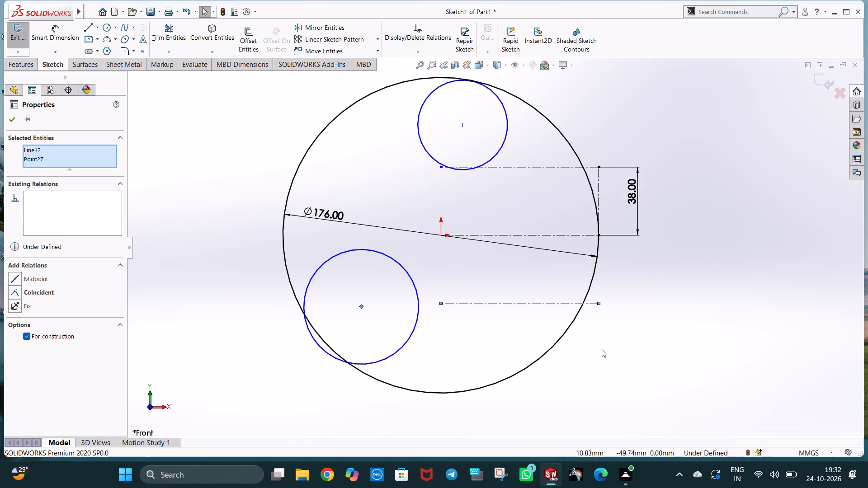
left_click(622, 350)
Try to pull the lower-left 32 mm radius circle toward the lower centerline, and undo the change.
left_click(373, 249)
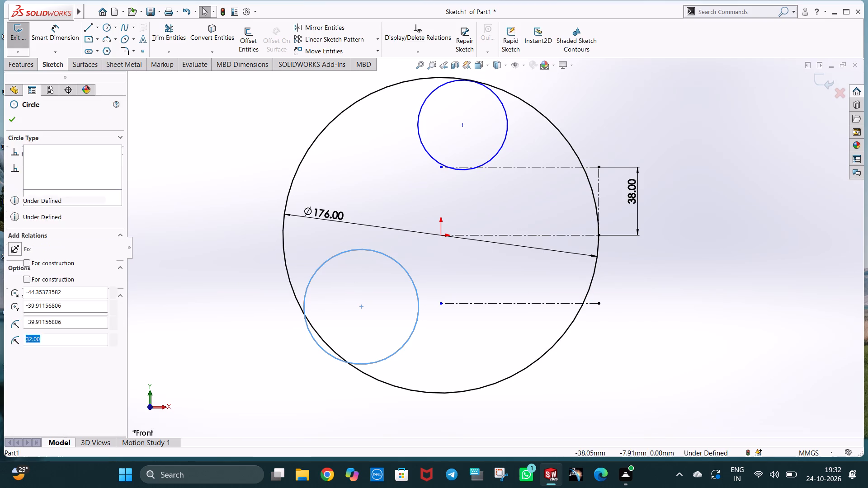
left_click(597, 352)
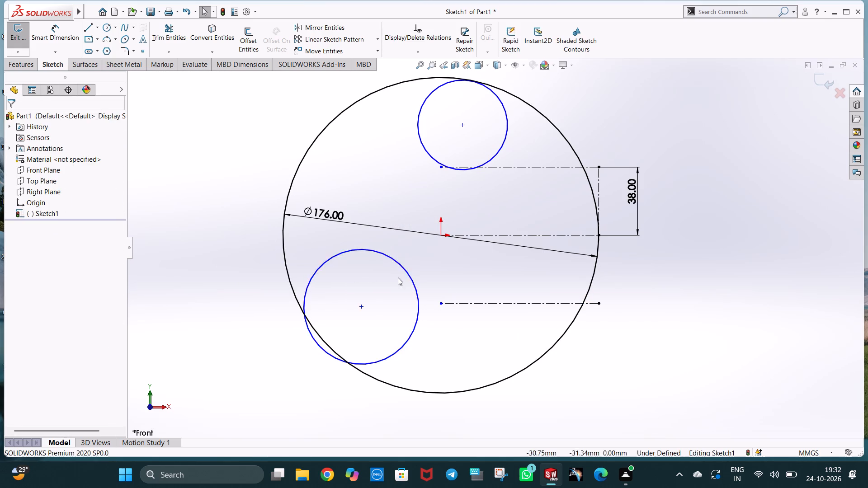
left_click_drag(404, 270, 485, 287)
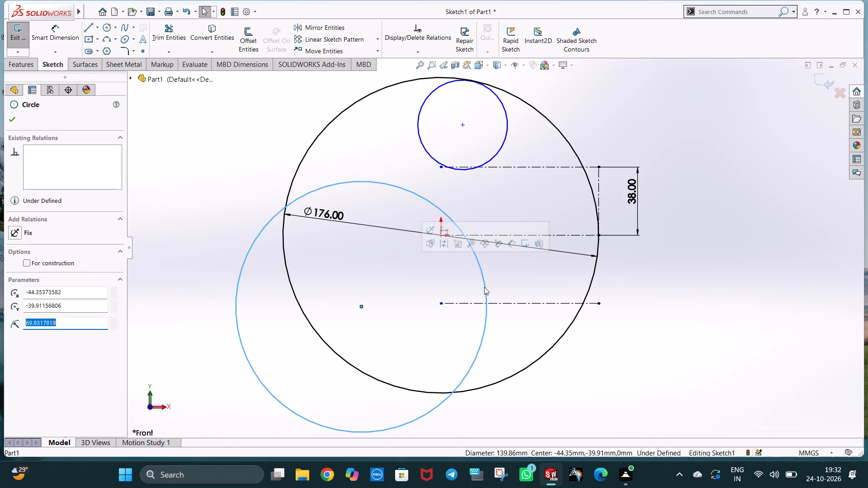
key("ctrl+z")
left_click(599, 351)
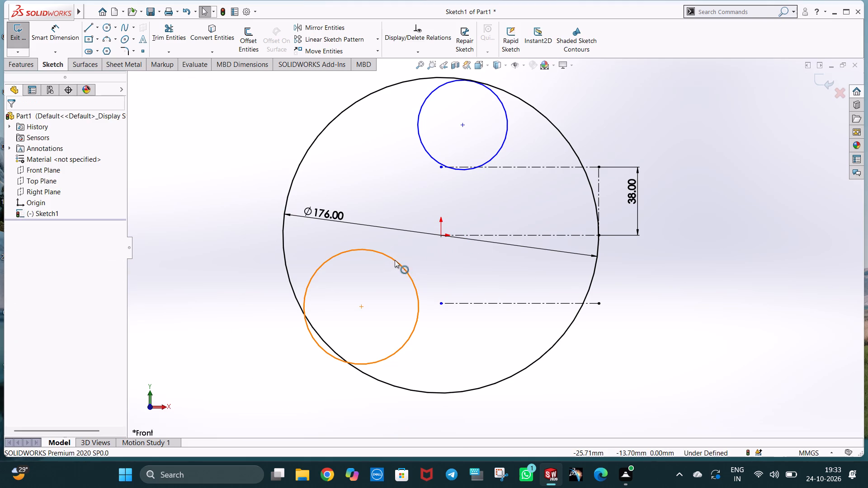
Copy the 32 mm radius circle to the lower-right area inside the 176 mm circle, over the lower centerline.
left_click_drag(395, 260, 547, 257, "ctrl")
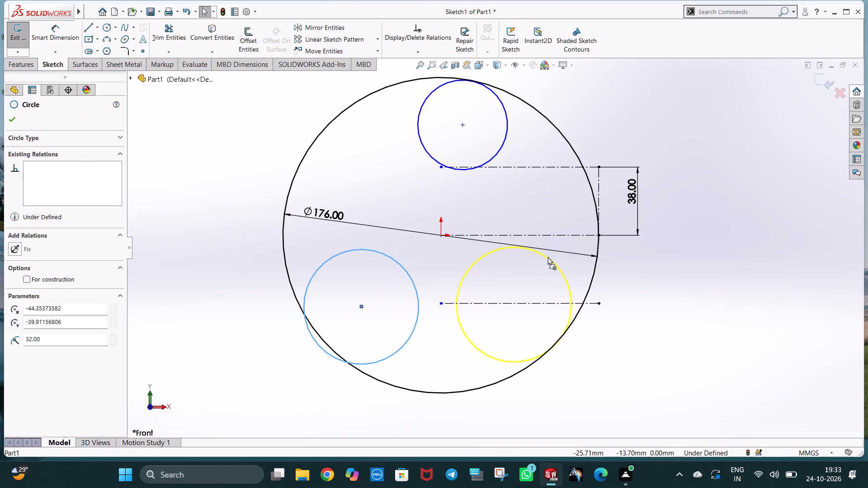
left_click_drag(547, 257, 545, 289, "ctrl")
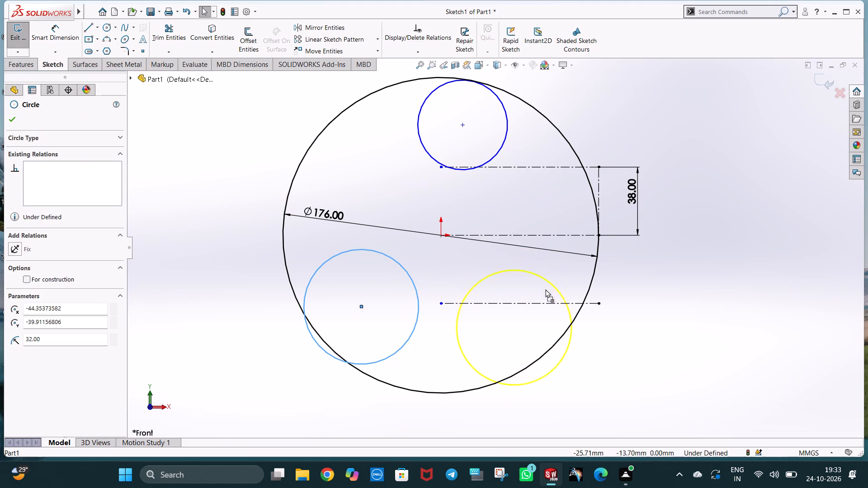
left_click_drag(545, 289, 503, 286, "ctrl")
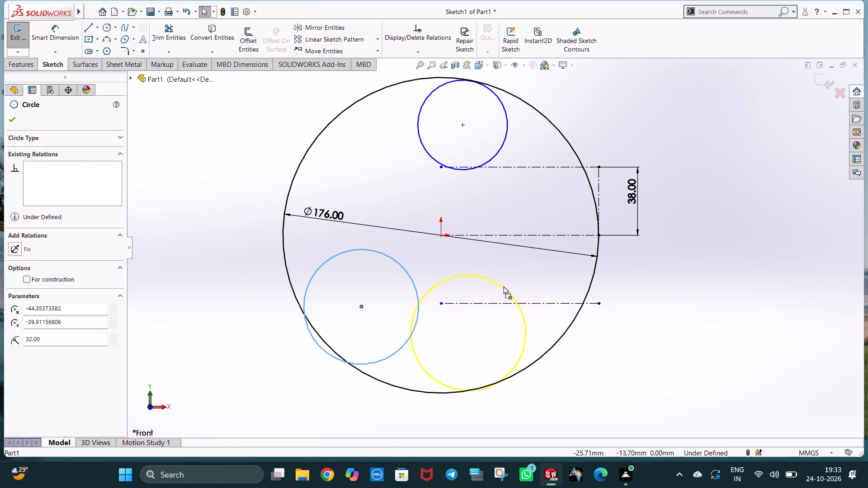
left_click_drag(503, 286, 522, 274, "ctrl")
left_click(622, 334)
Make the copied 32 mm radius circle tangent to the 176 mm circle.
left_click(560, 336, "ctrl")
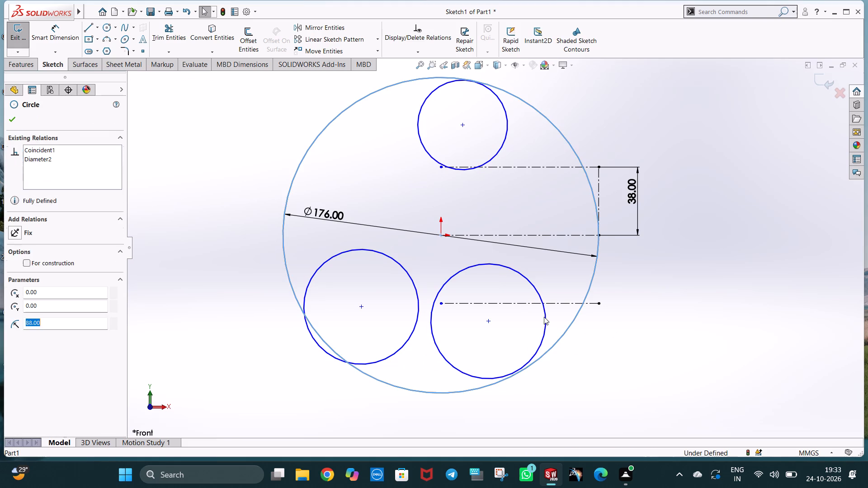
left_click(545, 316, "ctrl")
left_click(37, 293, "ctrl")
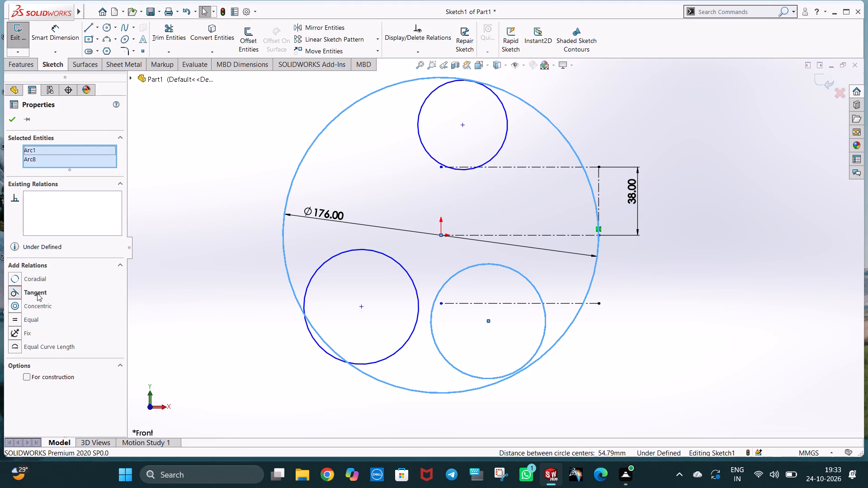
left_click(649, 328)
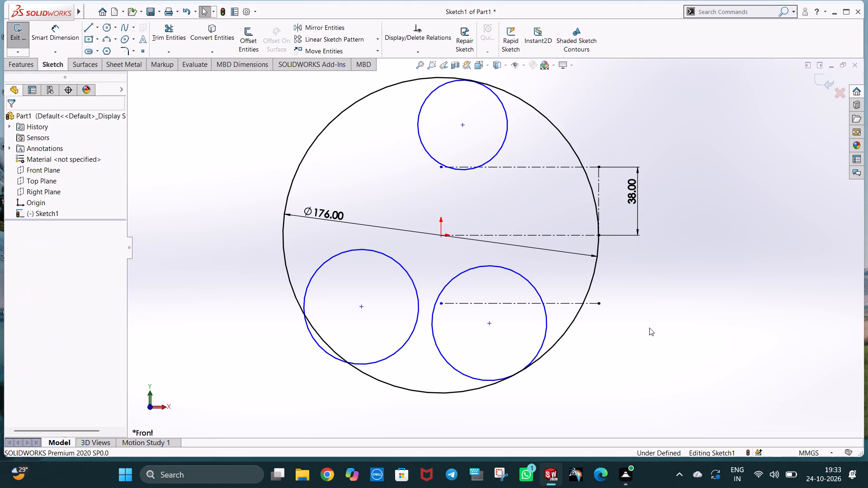
Copy the tangent 32 mm radius circle slightly up and to the right, with its centre near the lower centerline.
left_click(600, 347)
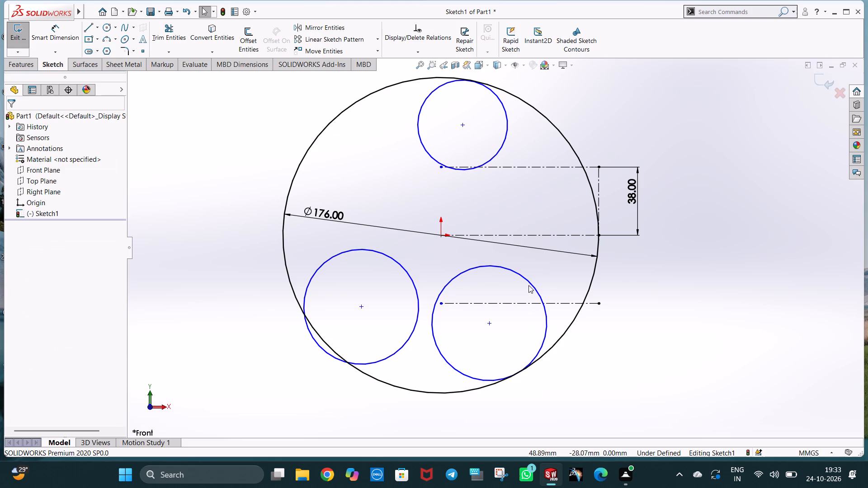
left_click_drag(528, 282, 550, 266, "ctrl")
left_click(620, 366)
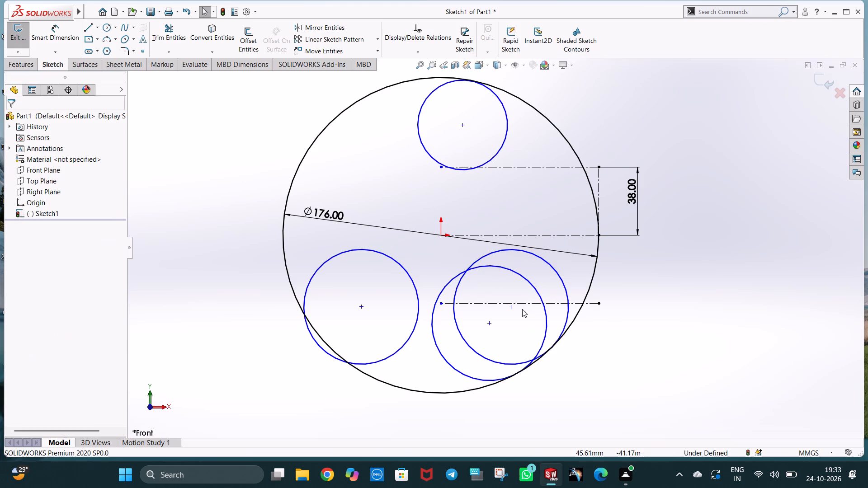
Make the centre of the new 32 mm radius copy coincident with the lower mirrored centerline.
left_click(513, 310, "ctrl")
left_click(521, 304, "ctrl")
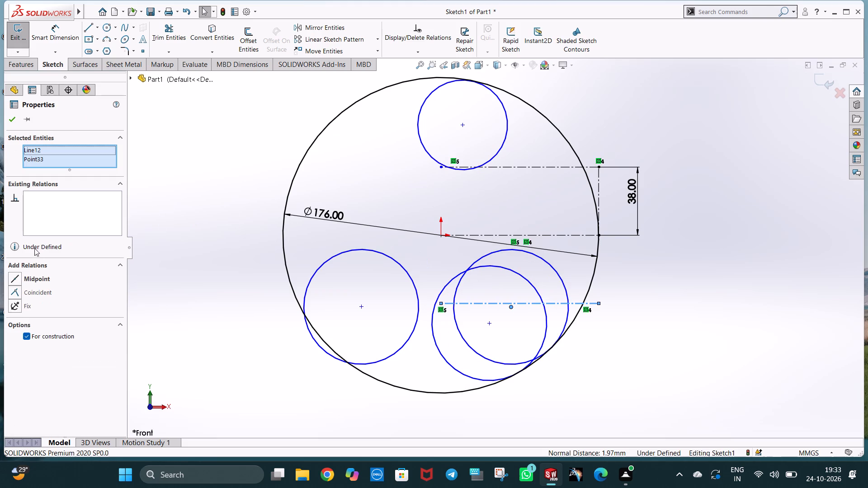
left_click(44, 295, "ctrl")
left_click(685, 326)
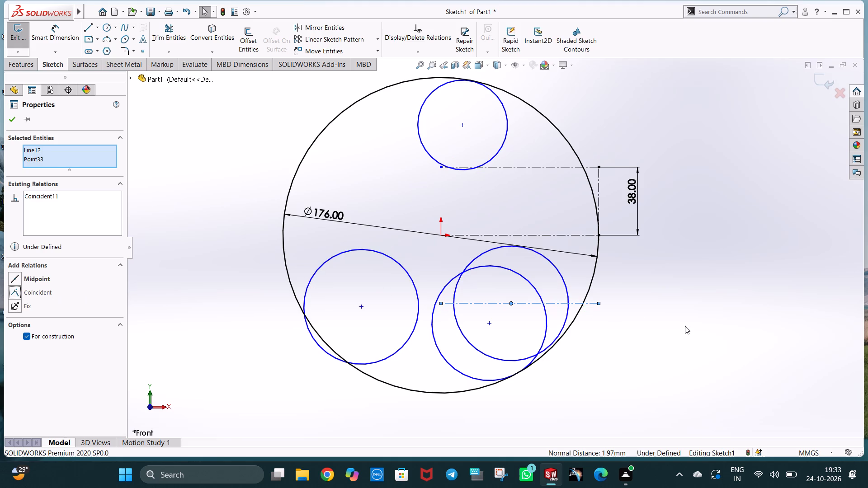
Delete the overlapping 32 mm radius circle whose centre lies below the lower centerline.
left_click(525, 281)
key("Delete")
left_click(646, 369)
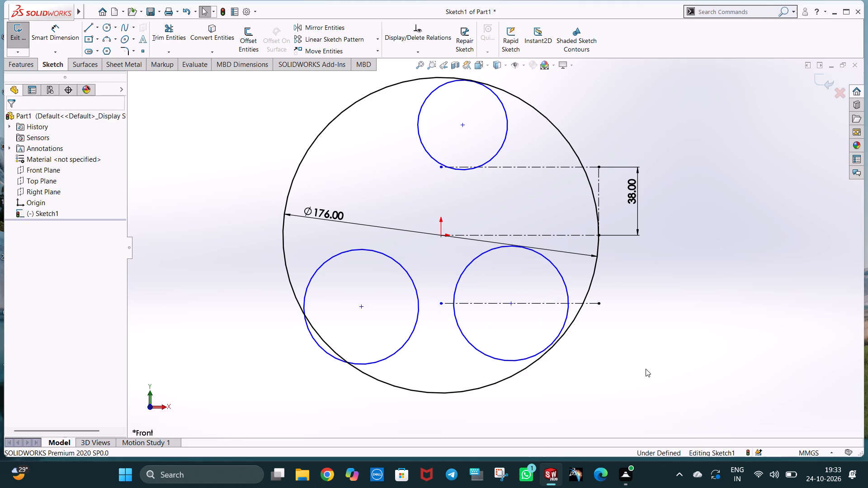
Make the circle on the lower centerline tangent to the 176 mm circle and set its radius to 32 mm.
left_click(547, 346, "ctrl")
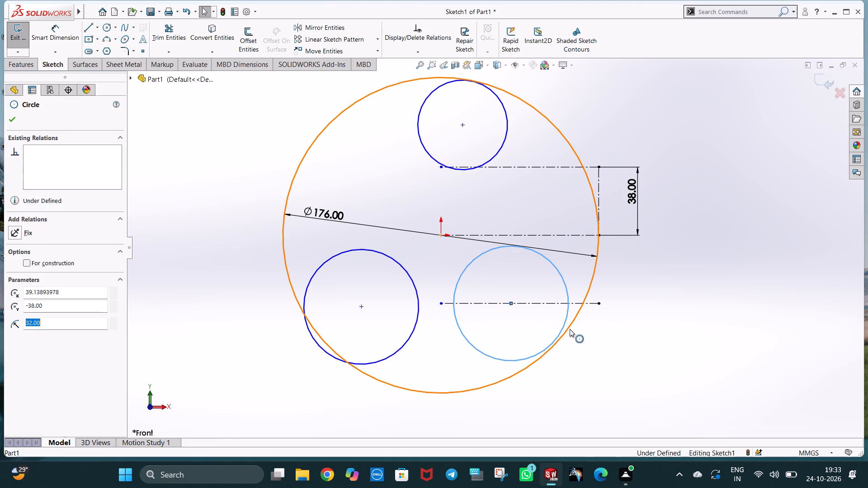
left_click(570, 327, "ctrl")
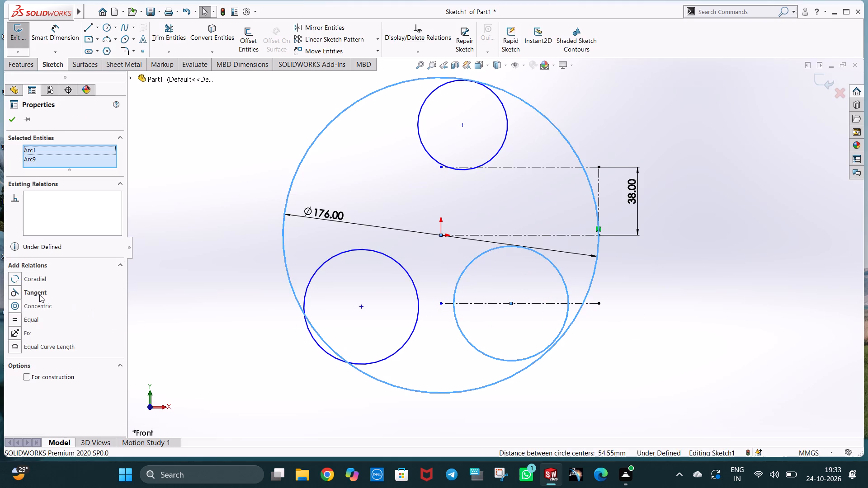
left_click(39, 295, "ctrl")
left_click(645, 349)
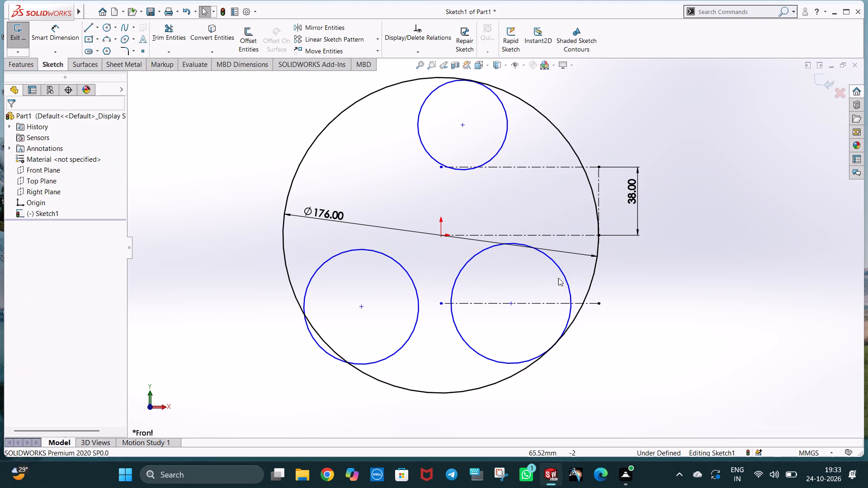
left_click(561, 272)
type("32")
key("Return")
left_click(616, 298)
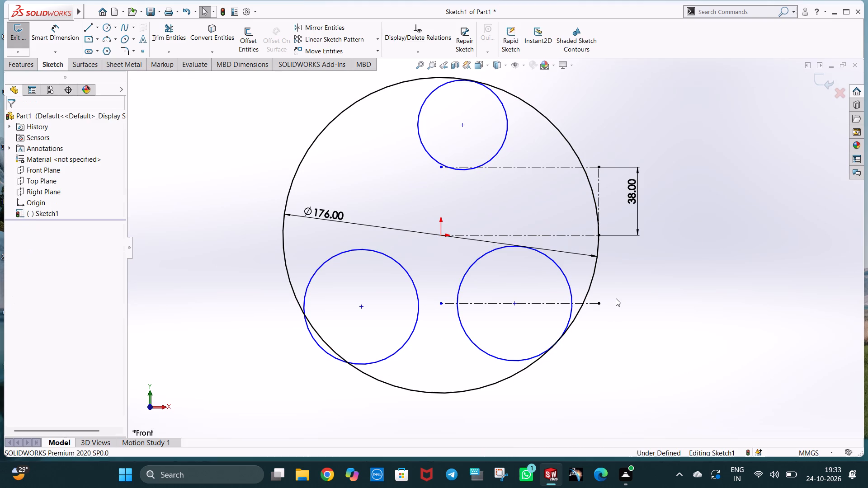
Delete the leftover 32 mm radius circle at the lower-left edge of the 176 mm circle.
left_click(383, 253)
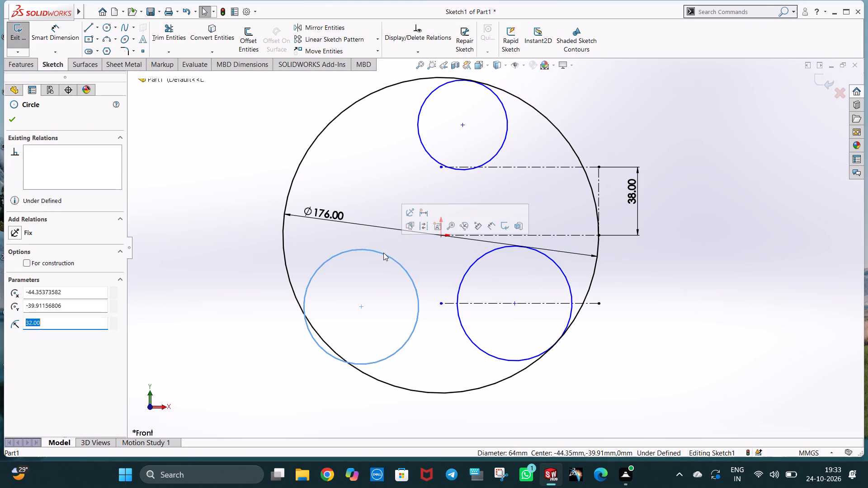
key("Delete")
left_click(700, 290)
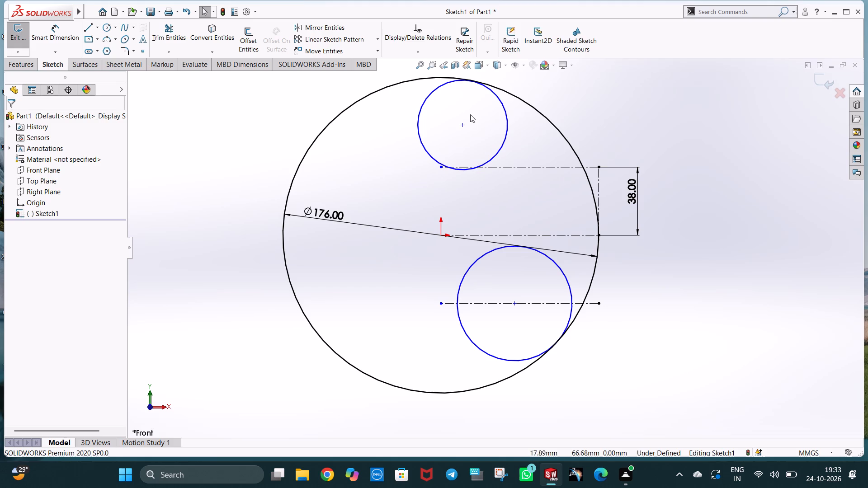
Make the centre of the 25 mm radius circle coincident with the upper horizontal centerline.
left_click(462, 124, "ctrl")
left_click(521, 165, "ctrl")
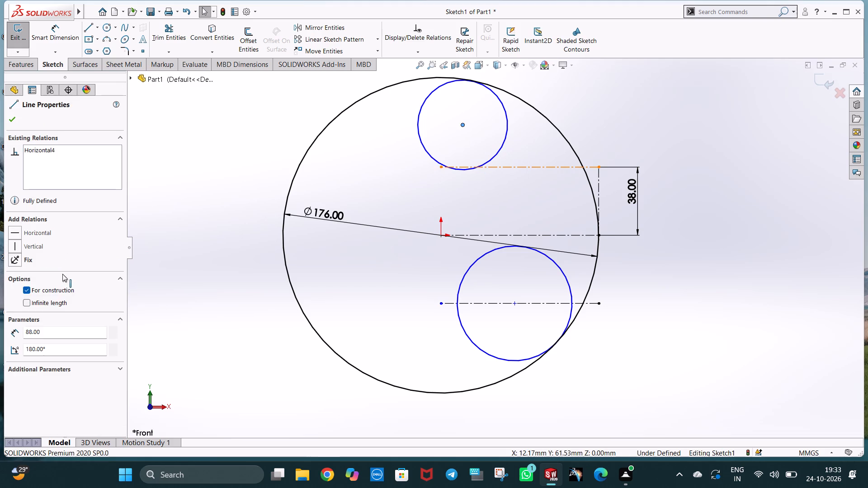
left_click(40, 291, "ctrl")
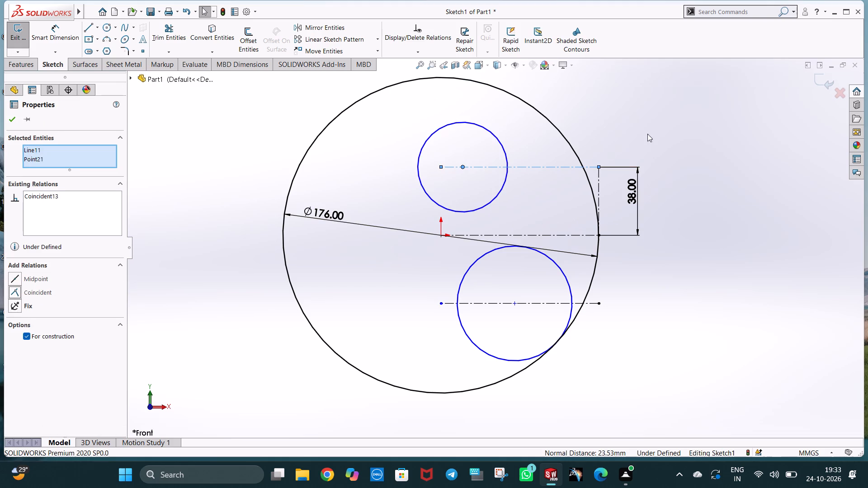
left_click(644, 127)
Copy the 25 mm radius circle to the right, near the upper-right edge inside the 176 mm circle.
left_click_drag(492, 136, 548, 134, "ctrl")
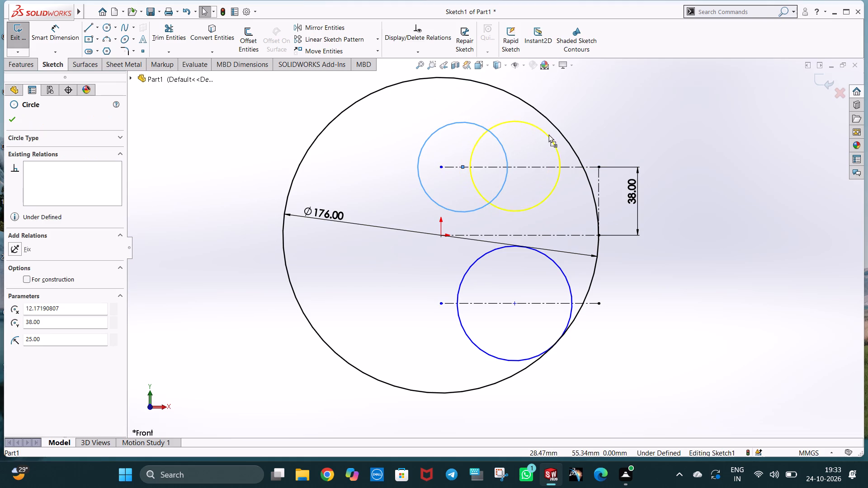
left_click_drag(548, 134, 554, 131, "ctrl")
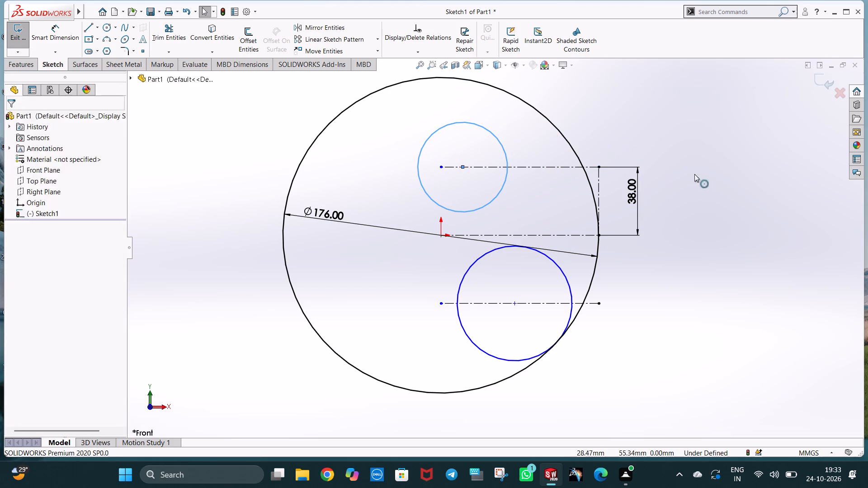
left_click(739, 257)
Make the centre of the copied 25 mm radius circle coincident with the upper horizontal centerline.
left_click(524, 162, "ctrl")
left_click(533, 170, "ctrl")
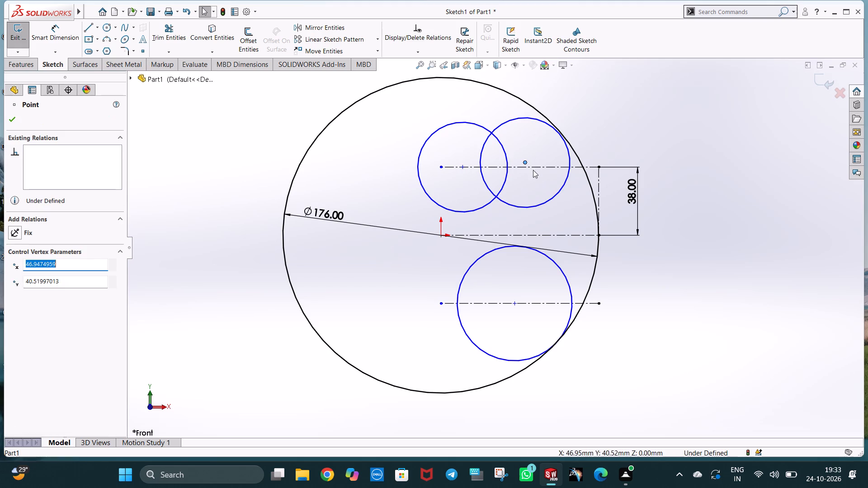
left_click(533, 166, "ctrl")
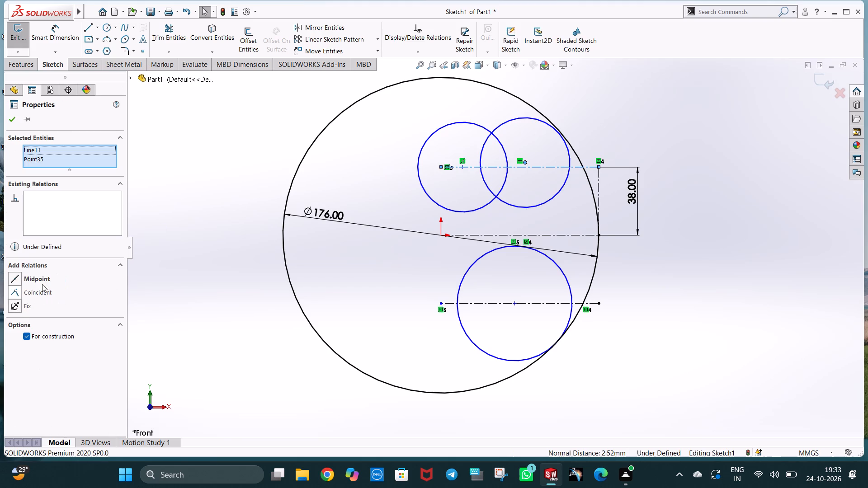
left_click(42, 290, "ctrl")
left_click(686, 100)
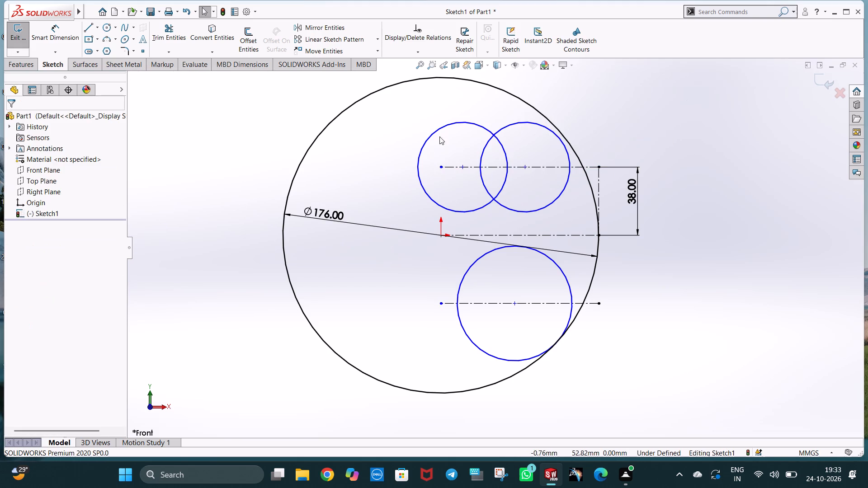
Delete the original 25 mm radius circle on the left of the upper centerline.
left_click(456, 126)
left_click(459, 122)
key("Delete")
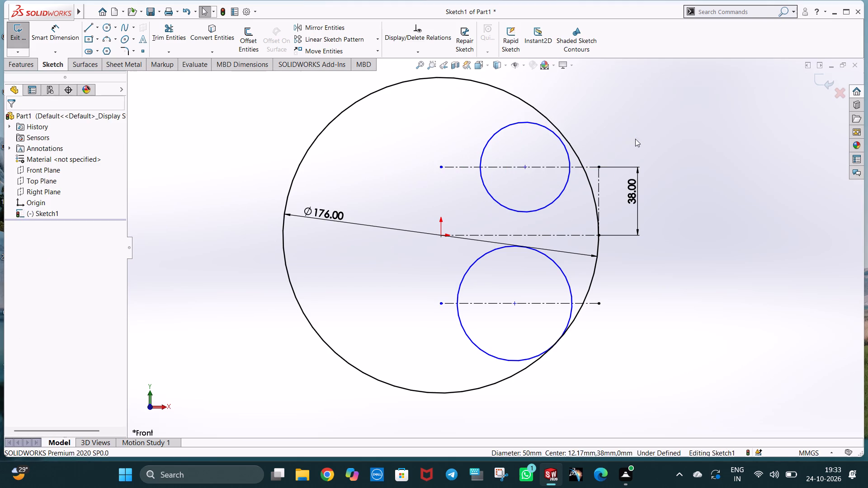
left_click(634, 137)
Make the circle on the upper centerline tangent to the 176 mm circle and set its radius to 25 mm.
left_click(561, 142, "ctrl")
left_click(572, 150, "ctrl")
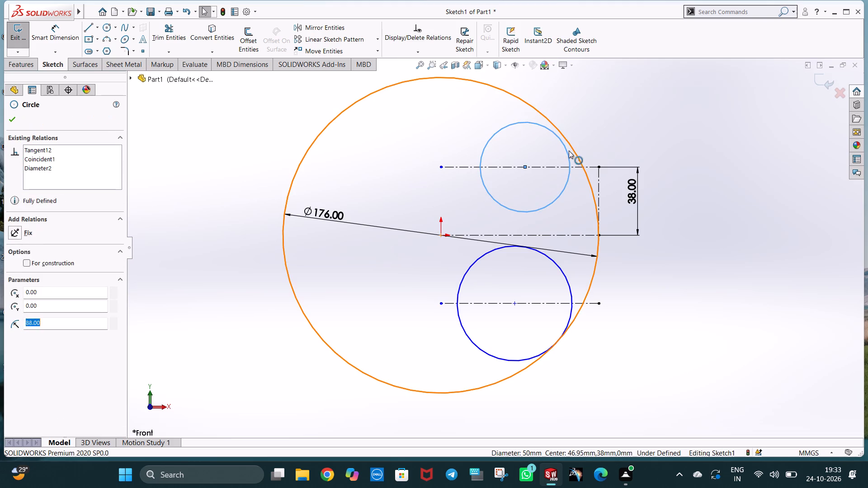
left_click(41, 293, "ctrl")
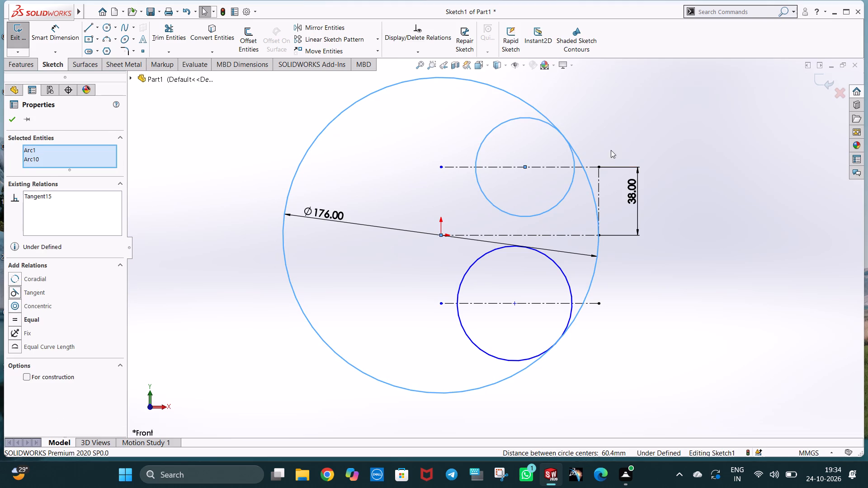
left_click(626, 122)
left_click(521, 121)
left_click(522, 120)
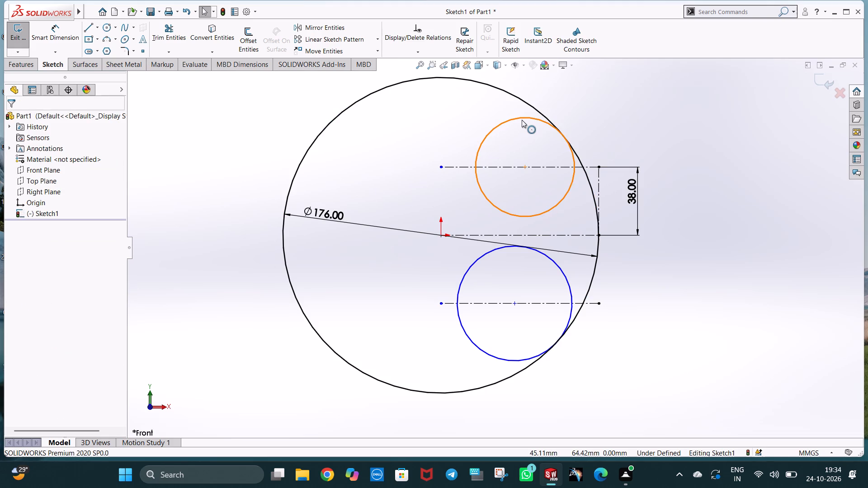
double_click(521, 117)
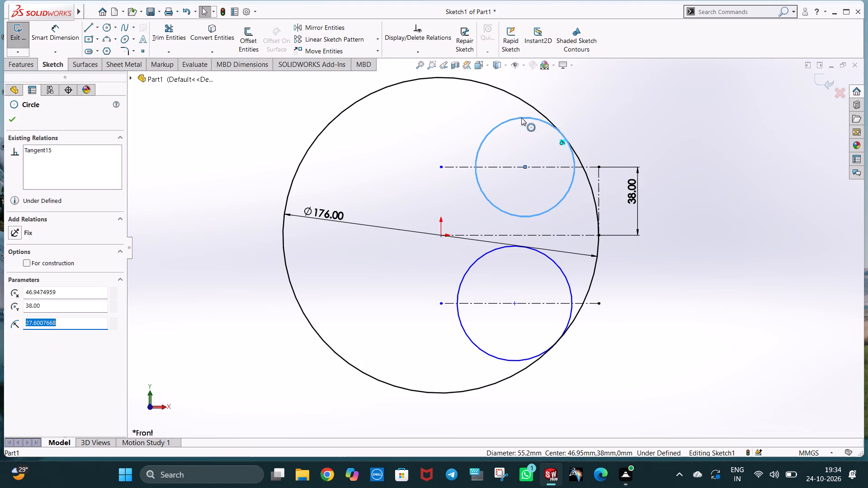
type("25")
key("Return")
left_click(646, 121)
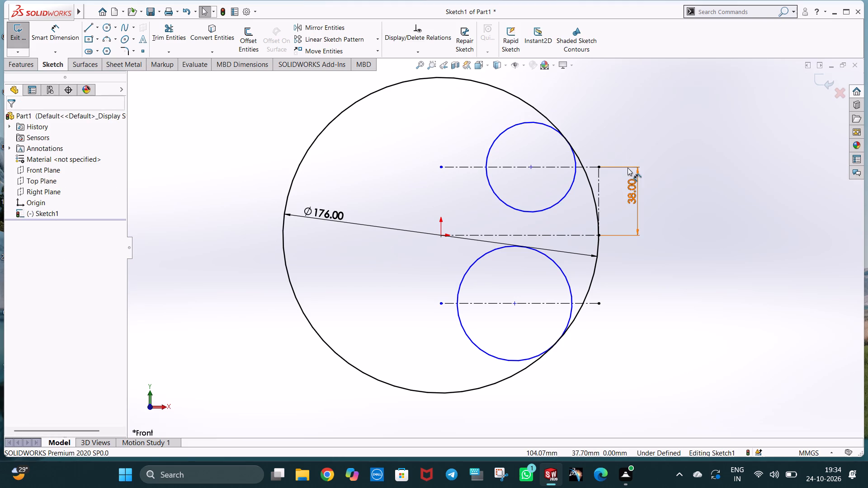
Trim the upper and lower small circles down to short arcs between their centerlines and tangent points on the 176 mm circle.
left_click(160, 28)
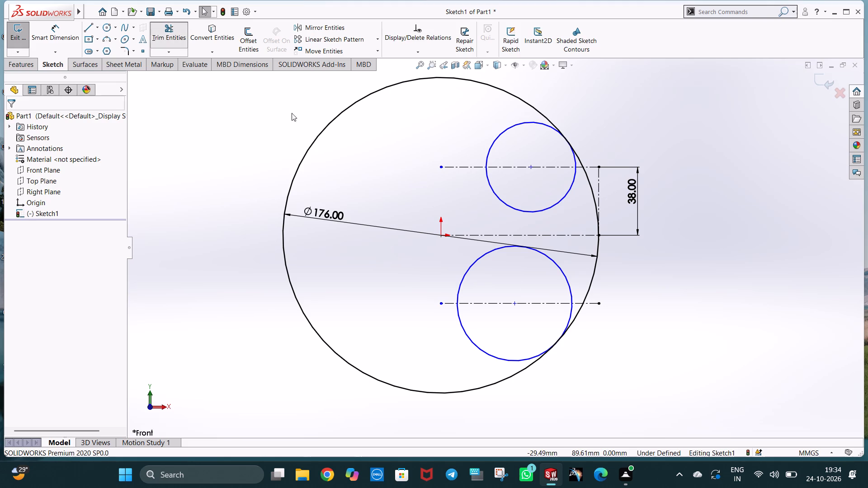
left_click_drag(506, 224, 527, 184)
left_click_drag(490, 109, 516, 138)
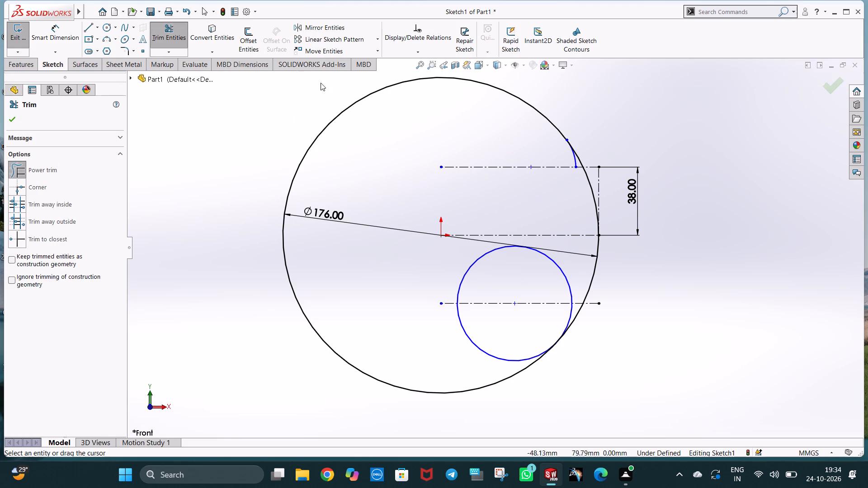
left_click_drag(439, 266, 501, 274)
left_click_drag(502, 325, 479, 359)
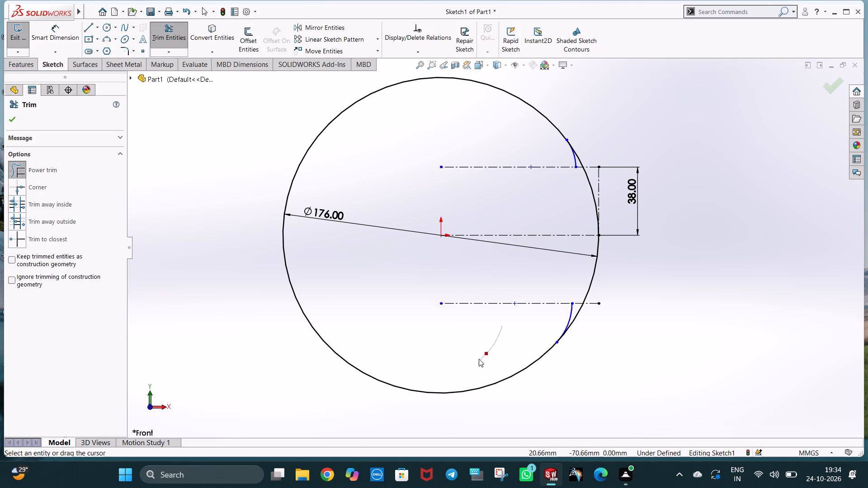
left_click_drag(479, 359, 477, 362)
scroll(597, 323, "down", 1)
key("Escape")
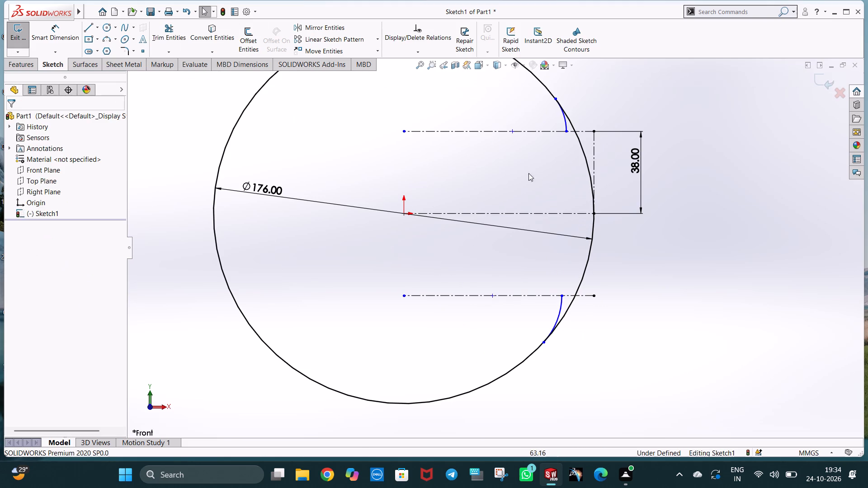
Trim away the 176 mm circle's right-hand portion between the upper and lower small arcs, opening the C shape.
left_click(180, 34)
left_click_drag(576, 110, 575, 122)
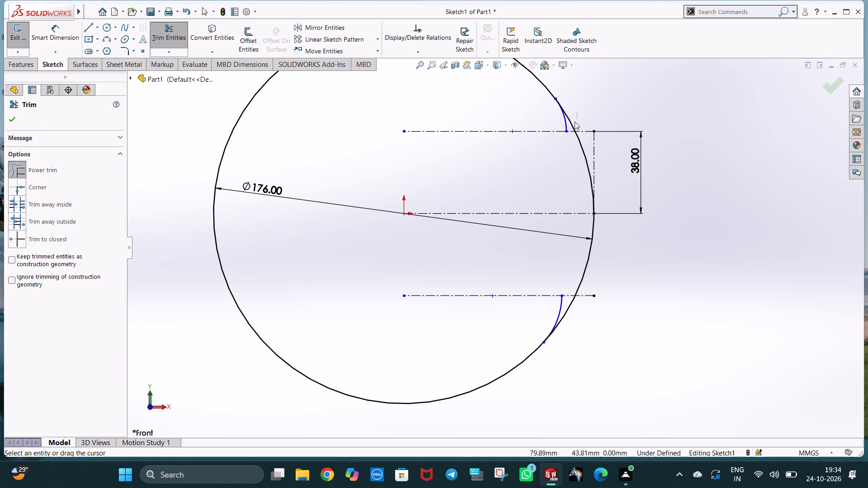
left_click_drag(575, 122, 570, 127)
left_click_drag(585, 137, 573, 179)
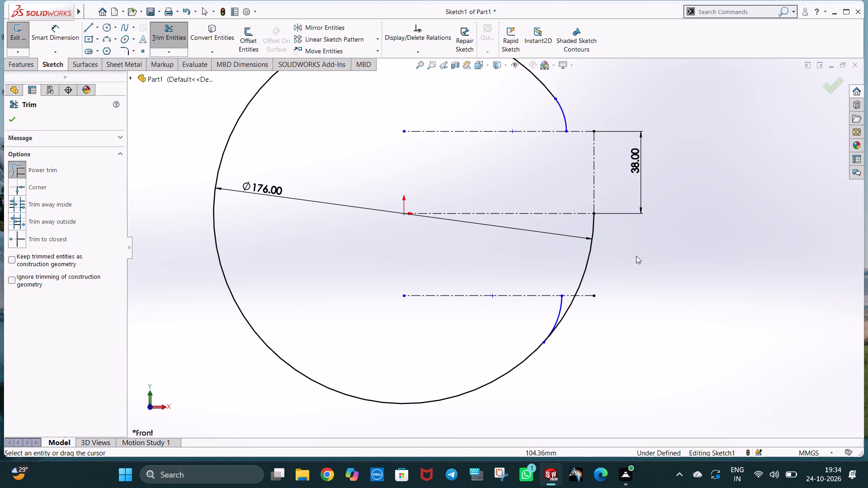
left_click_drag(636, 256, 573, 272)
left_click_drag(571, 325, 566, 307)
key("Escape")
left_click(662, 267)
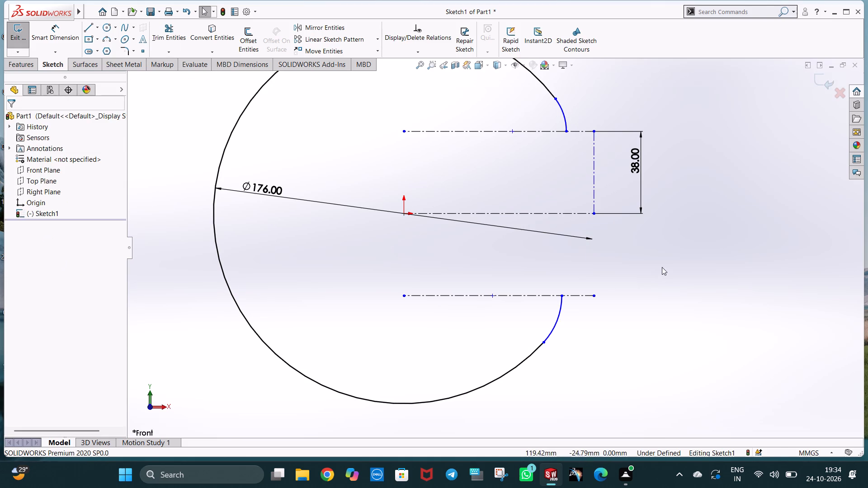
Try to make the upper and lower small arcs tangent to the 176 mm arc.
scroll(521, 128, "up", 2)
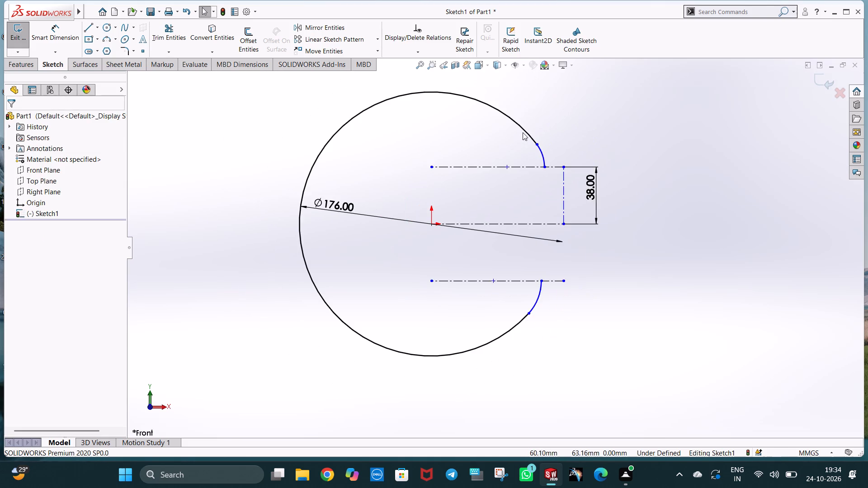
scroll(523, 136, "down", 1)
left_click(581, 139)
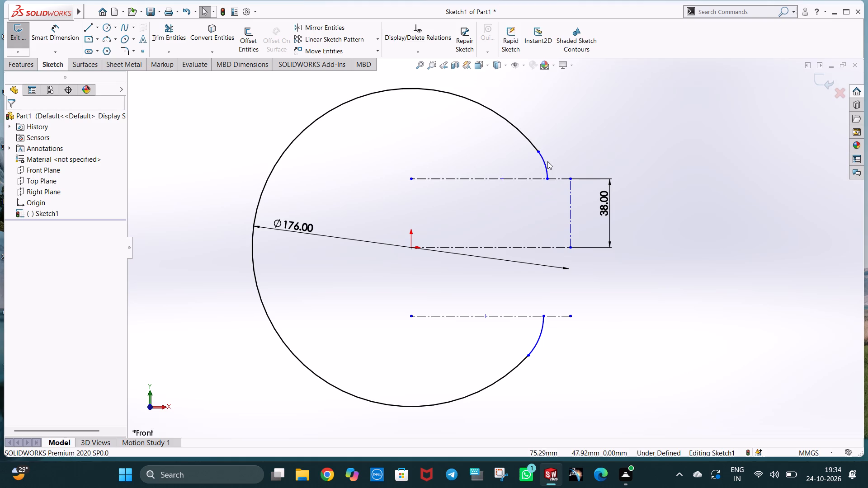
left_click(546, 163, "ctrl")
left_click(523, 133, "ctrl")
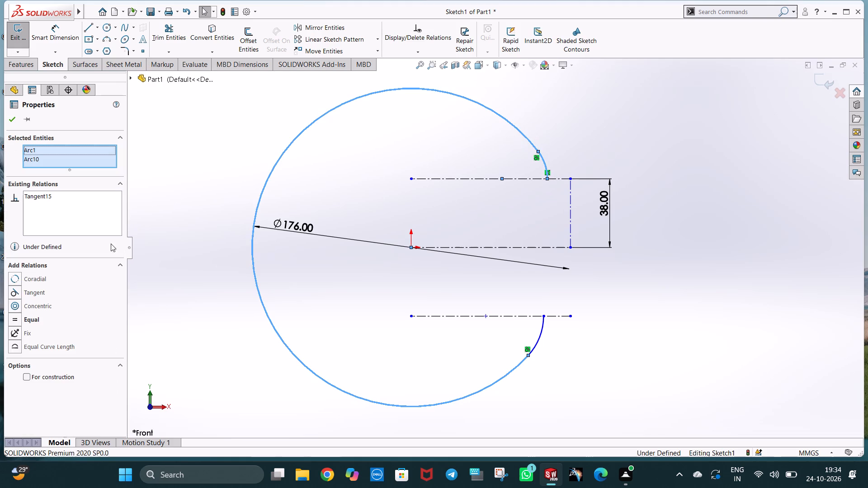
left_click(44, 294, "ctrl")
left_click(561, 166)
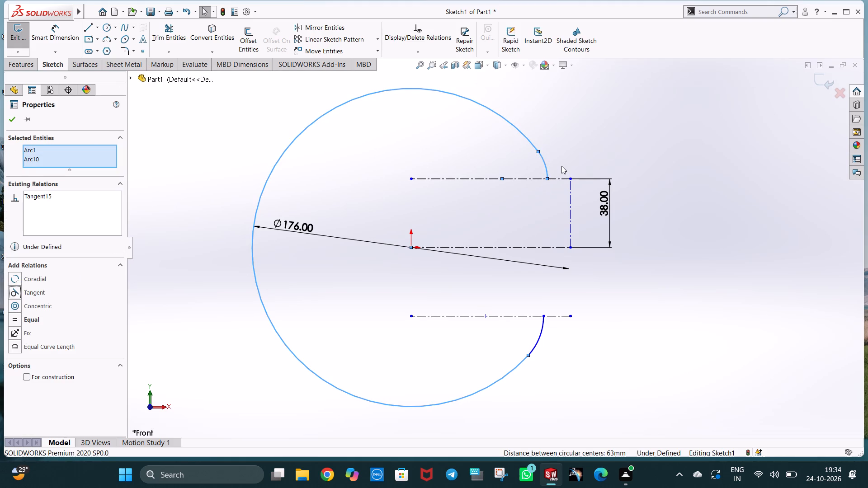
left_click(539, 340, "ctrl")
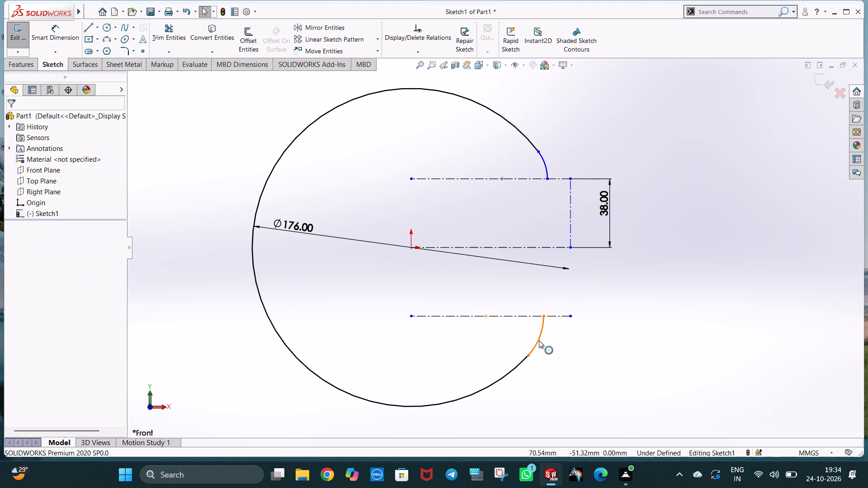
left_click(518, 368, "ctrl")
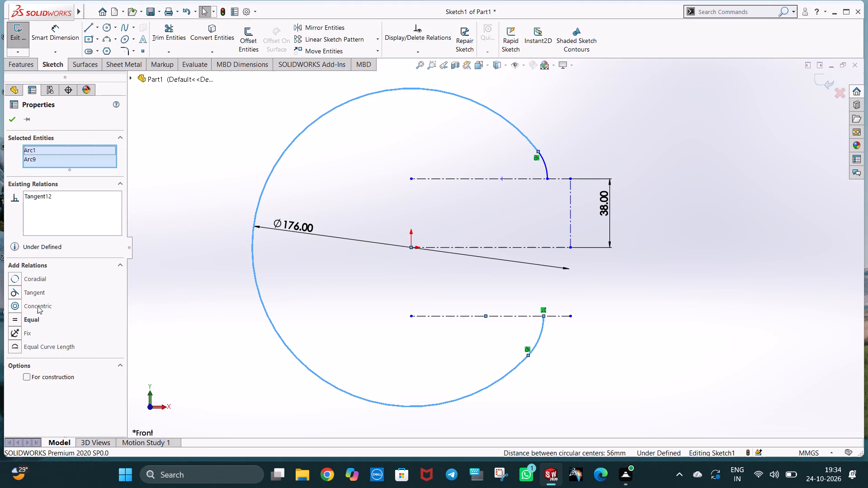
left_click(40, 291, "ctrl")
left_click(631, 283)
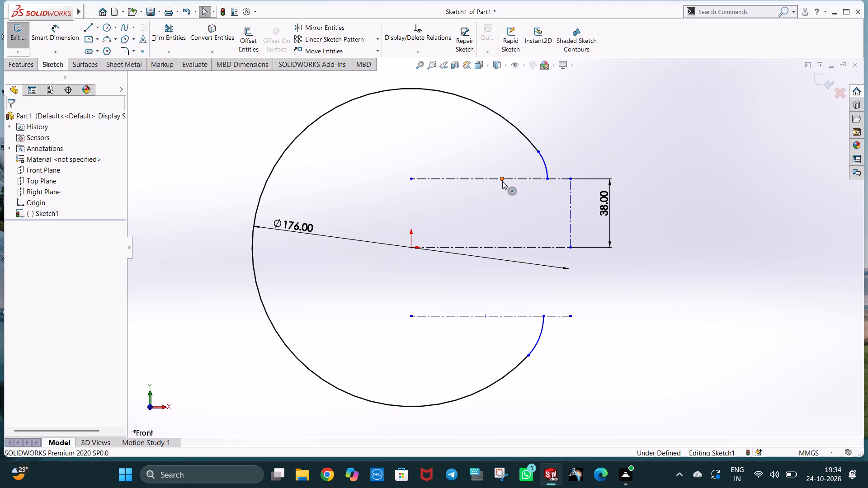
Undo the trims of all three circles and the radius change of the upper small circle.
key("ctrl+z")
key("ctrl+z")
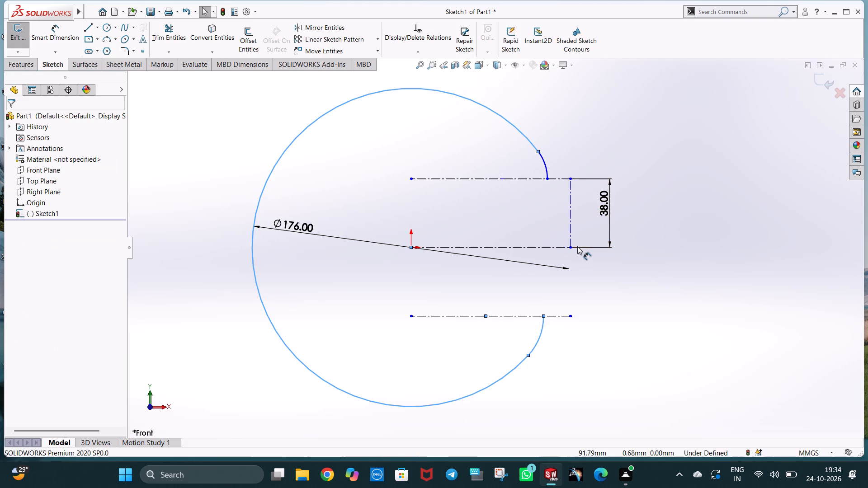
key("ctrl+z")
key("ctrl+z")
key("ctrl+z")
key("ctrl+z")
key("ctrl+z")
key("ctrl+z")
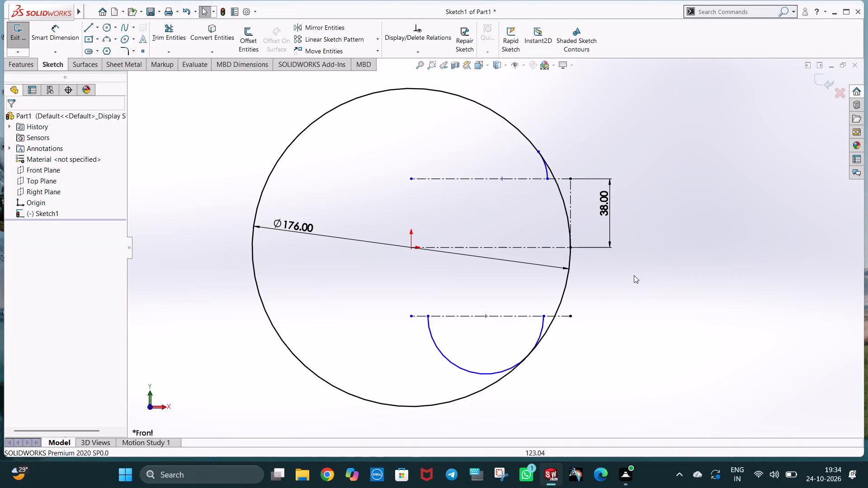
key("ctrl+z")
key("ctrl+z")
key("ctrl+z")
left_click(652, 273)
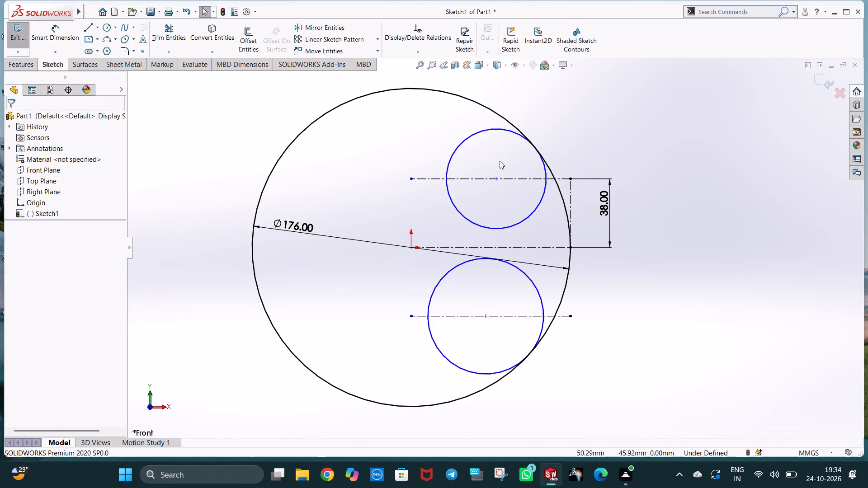
Set the radius of the circle on the upper centerline to 25 mm.
left_click(495, 130)
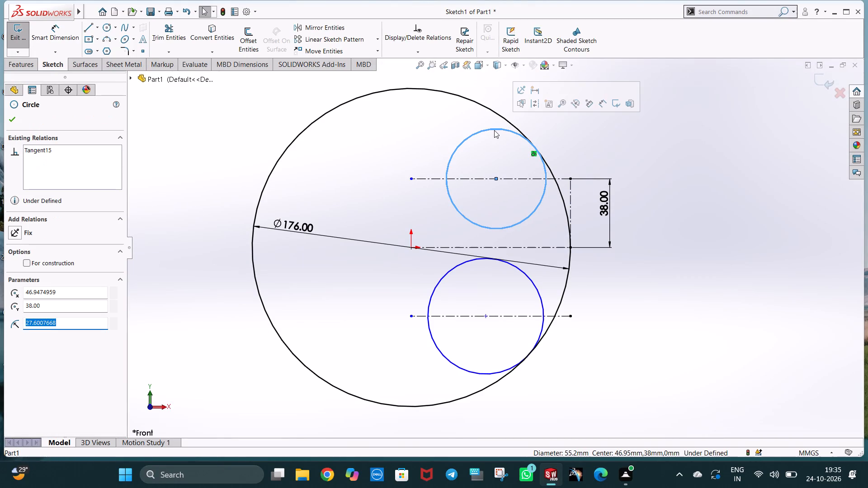
type("25")
key("Return")
left_click(605, 135)
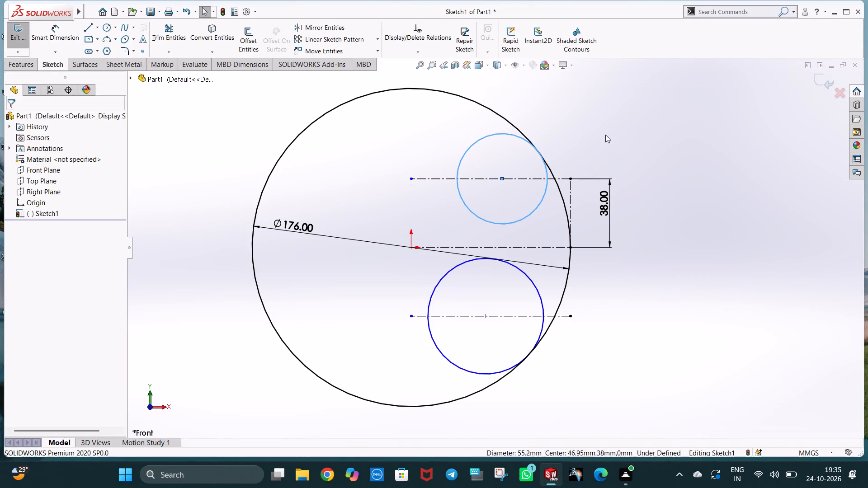
Draw a 50 mm vertical centerline up from the middle centerline's right end, and a horizontal centerline about 94 mm long leftward from its top.
left_click(99, 26)
left_click(112, 54)
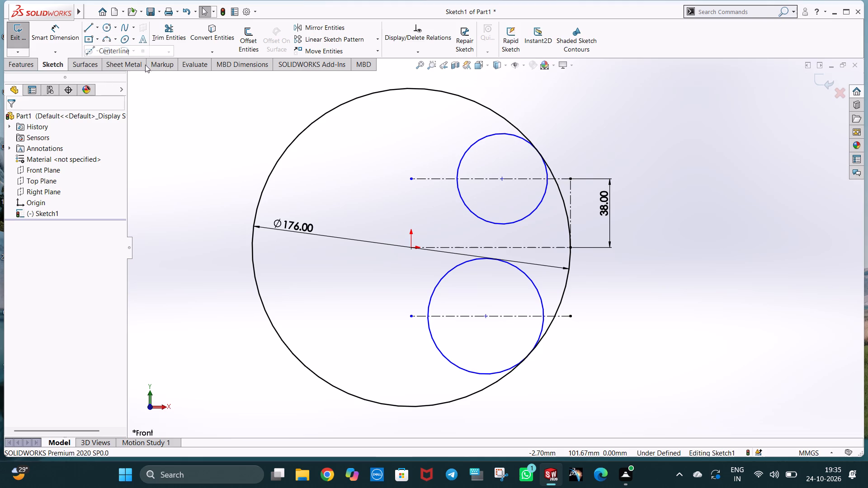
left_click(571, 247)
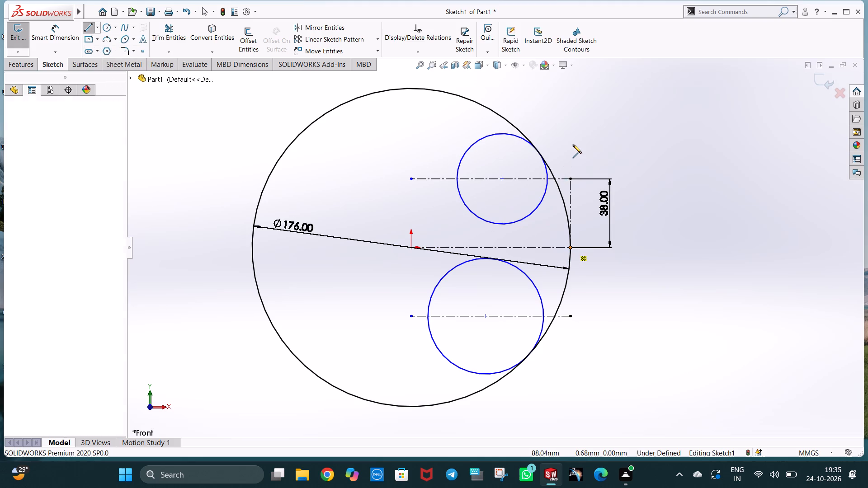
left_click(572, 156)
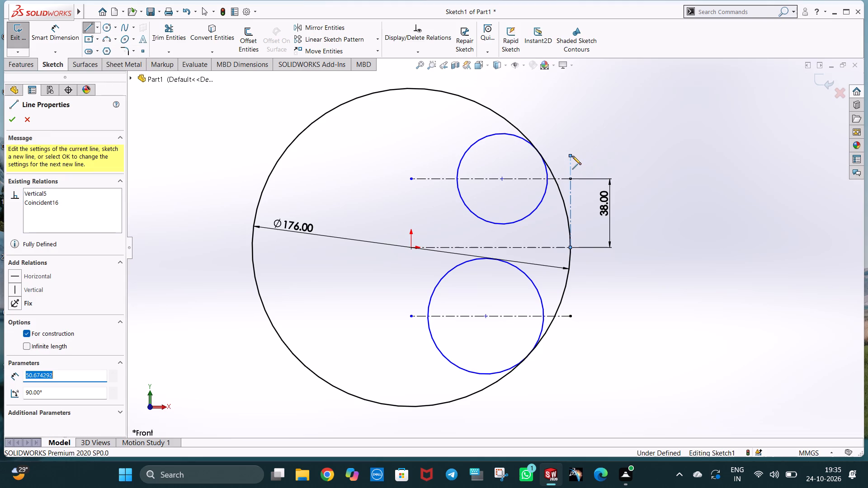
type("50")
key("Return")
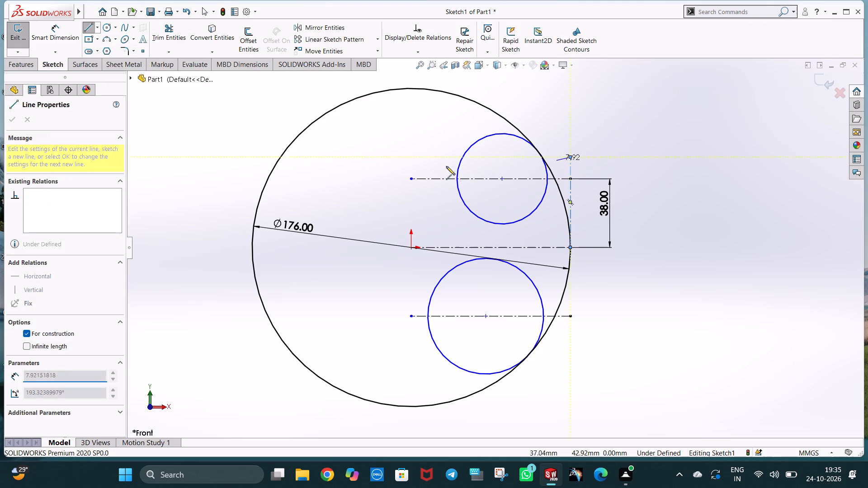
left_click(400, 156)
key("Escape")
key("Escape")
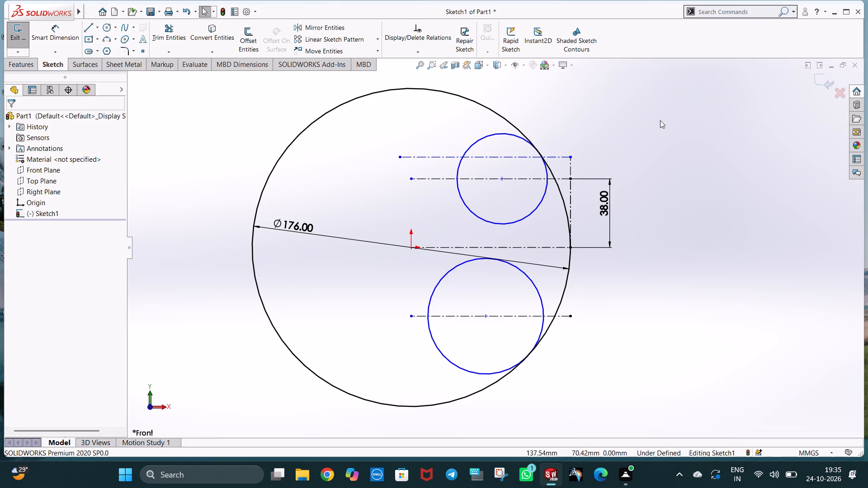
left_click(660, 120)
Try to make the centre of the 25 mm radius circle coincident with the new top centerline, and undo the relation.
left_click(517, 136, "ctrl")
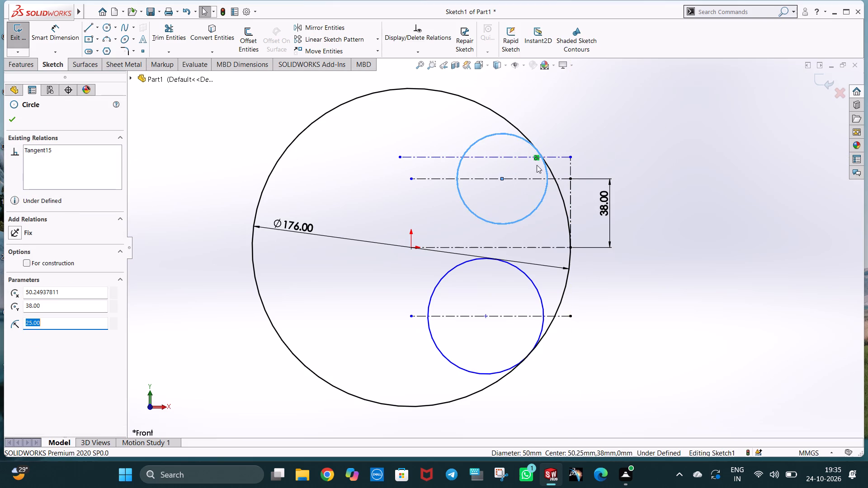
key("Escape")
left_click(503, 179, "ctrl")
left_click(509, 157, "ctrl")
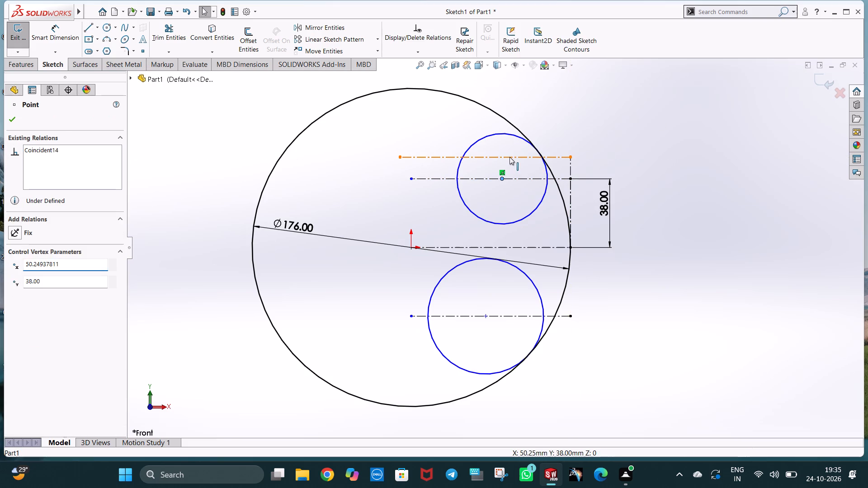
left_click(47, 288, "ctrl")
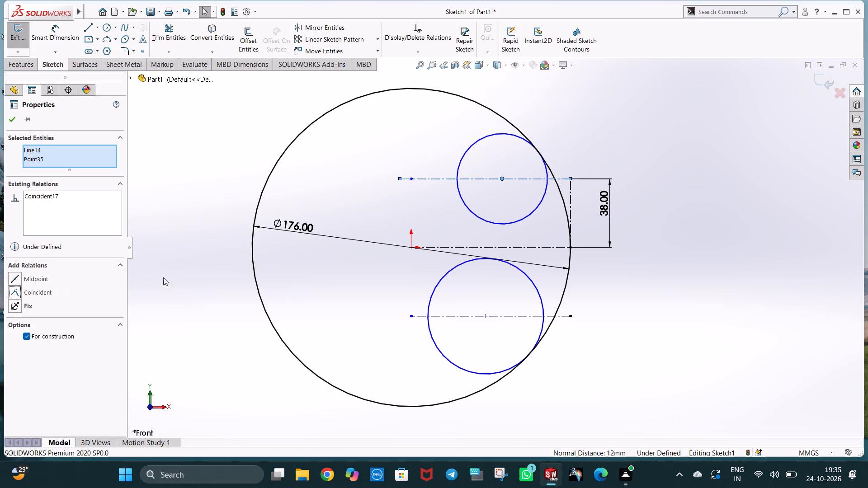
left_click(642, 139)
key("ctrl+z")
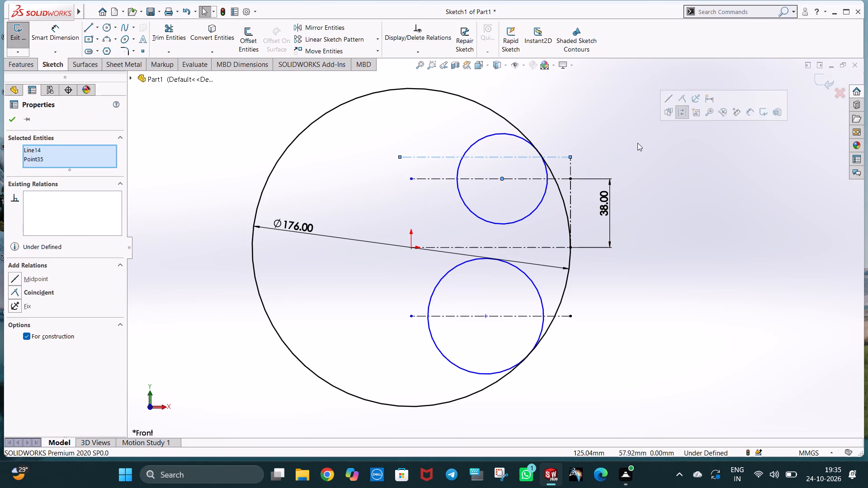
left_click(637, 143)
Copy the 25 mm radius circle upward, placing its centre near the new top centerline.
left_click_drag(487, 136, 477, 112, "ctrl")
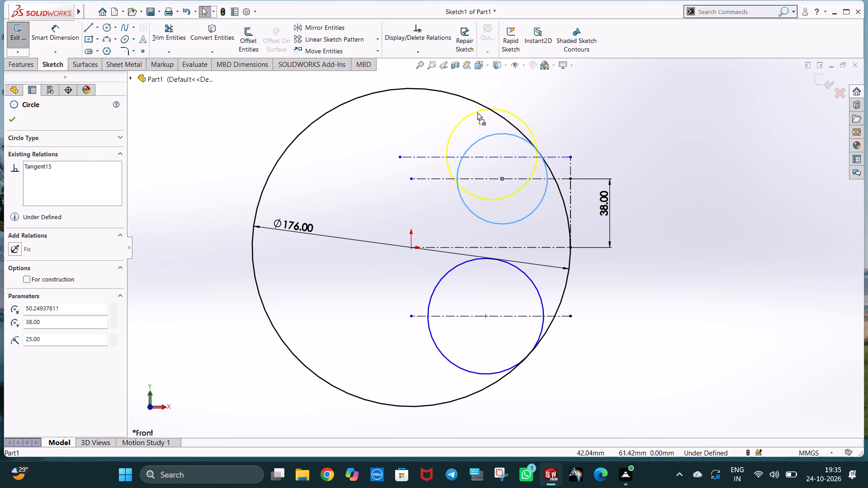
left_click_drag(477, 112, 477, 108, "ctrl")
left_click(628, 157)
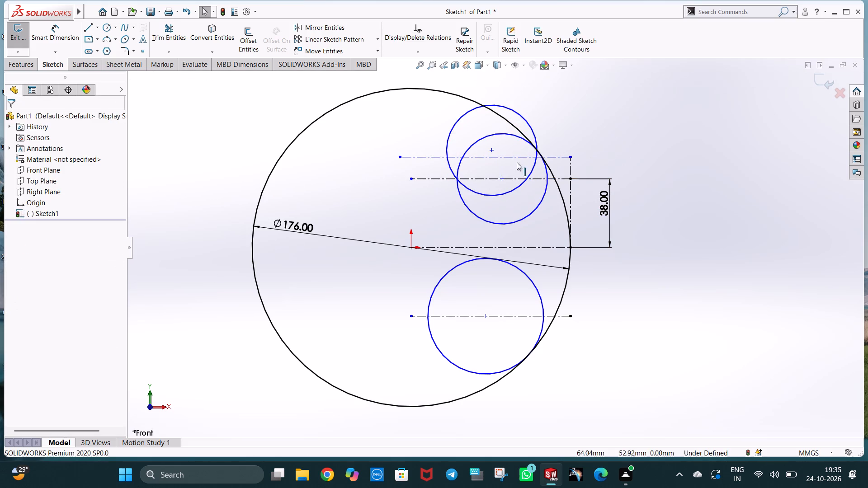
Delete the original 25 mm radius circle centred on the 38 mm high centerline.
left_click(525, 216)
key("Delete")
left_click(677, 232)
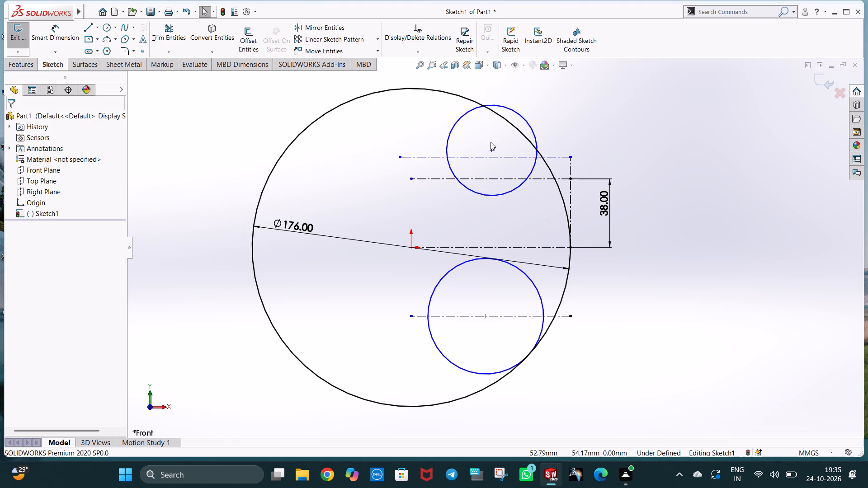
Make the centre of the copied 25 mm radius circle coincident with the 50 mm high top centerline.
left_click(489, 149, "ctrl")
left_click(489, 157, "ctrl")
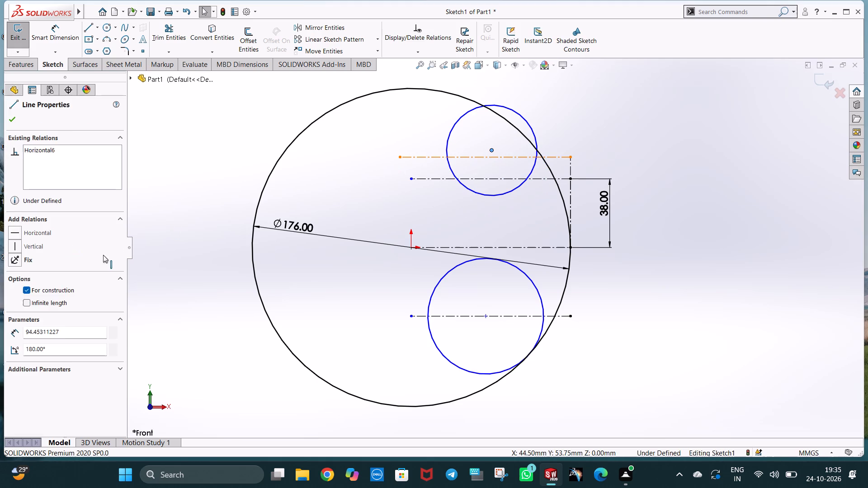
left_click(41, 291, "ctrl")
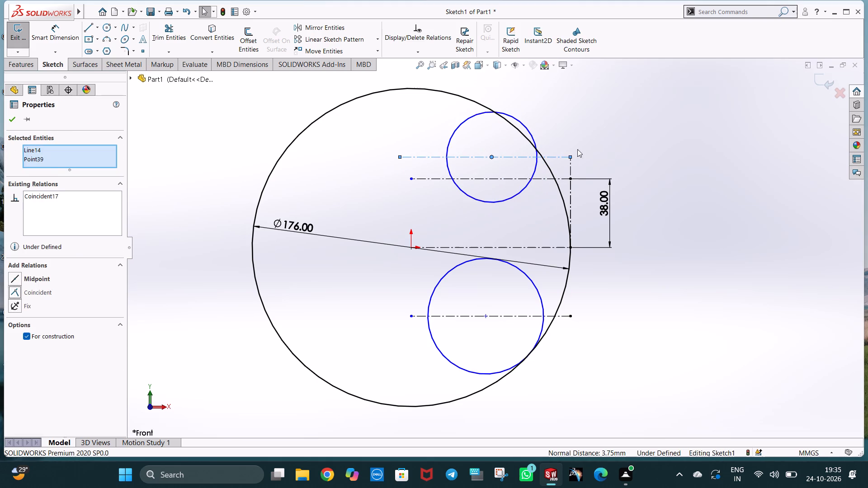
left_click(606, 128)
Make the 25 mm radius circle on the top centerline tangent to the 176 mm circle.
left_click(453, 131, "ctrl")
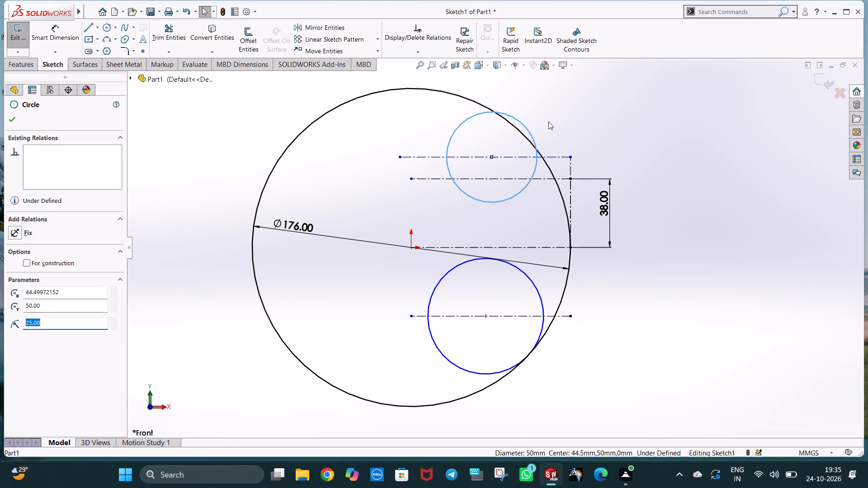
left_click(541, 152, "ctrl")
left_click(43, 291, "ctrl")
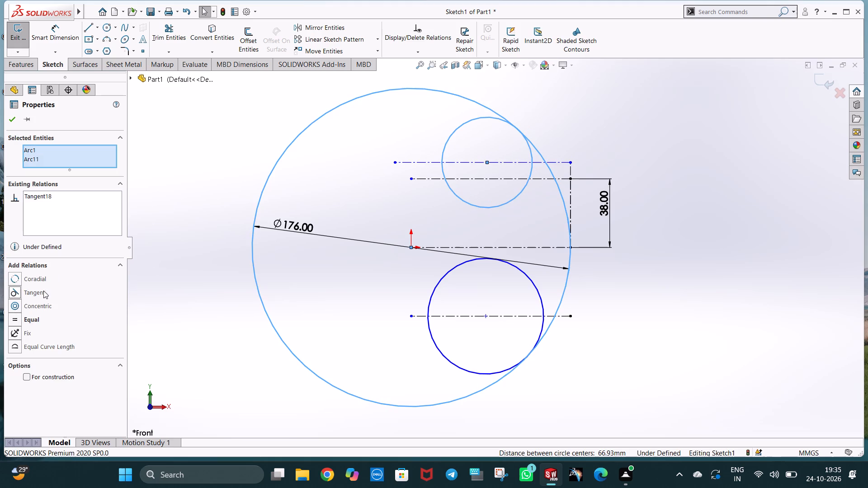
left_click(662, 144)
Dimension the vertical centerline between the origin-level centerline and the top centerline to 50 mm.
left_click(58, 42)
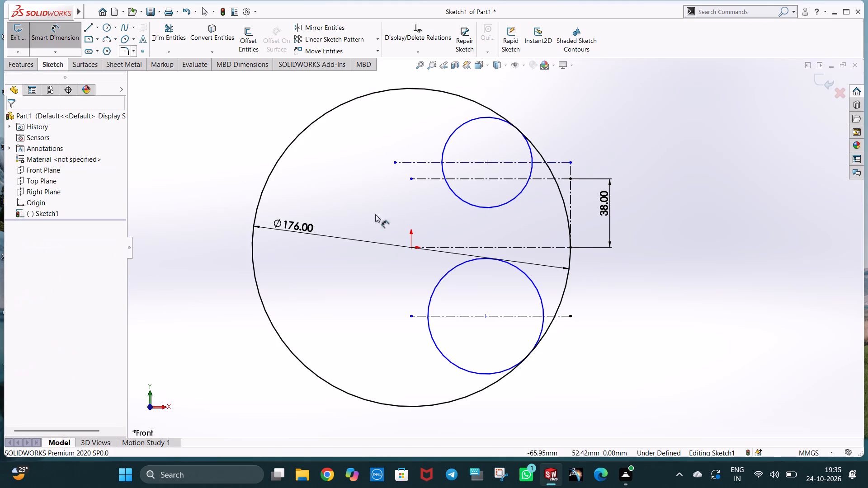
left_click(571, 169)
left_click(625, 202)
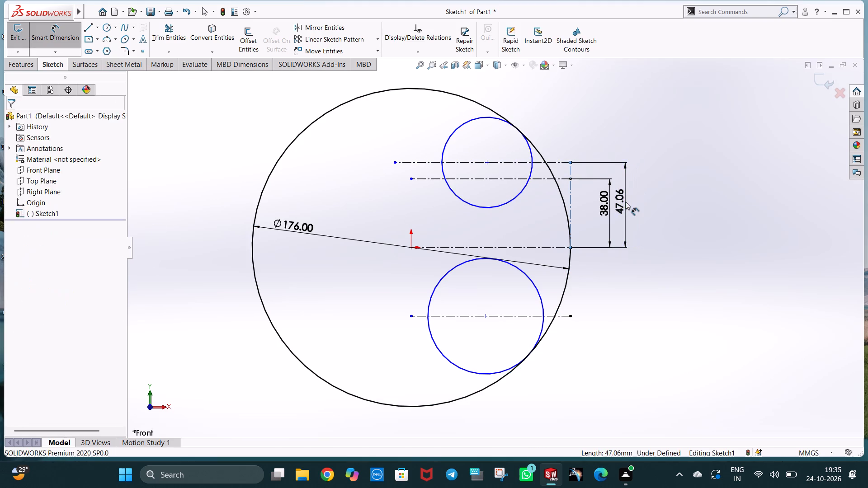
type("50")
key("Return")
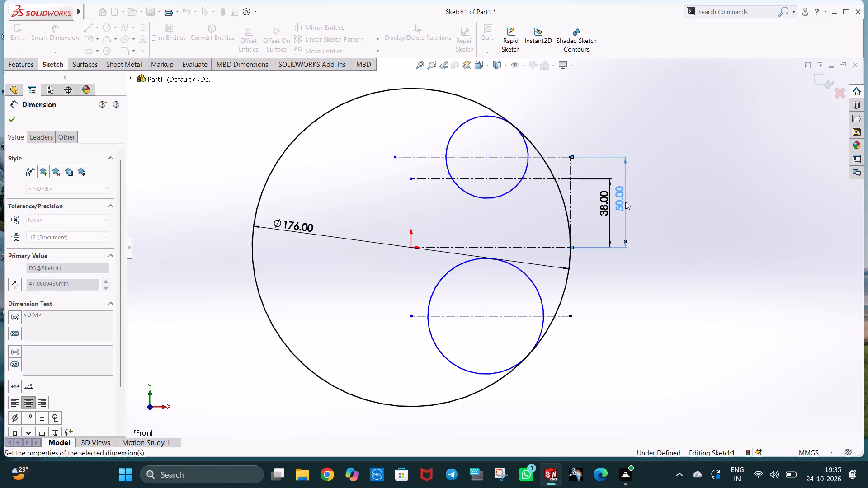
left_click(668, 174)
Dimension the upper small circle's diameter to 50 mm.
left_click(472, 119)
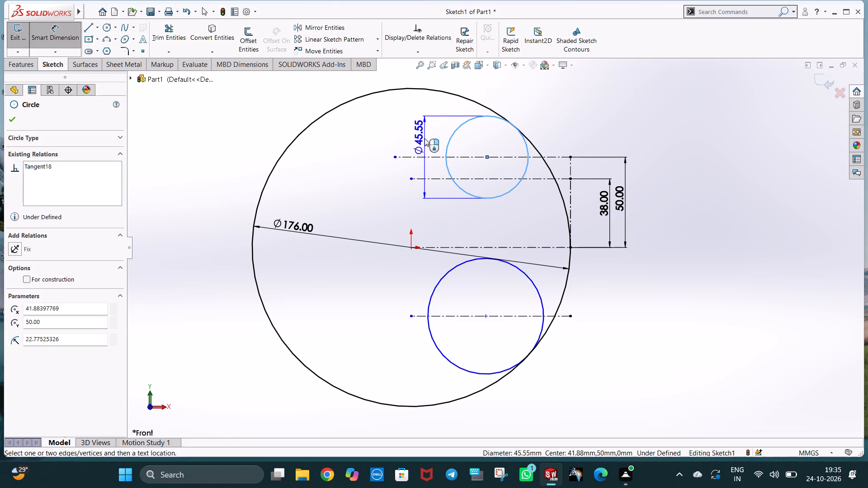
left_click(427, 135)
type("50")
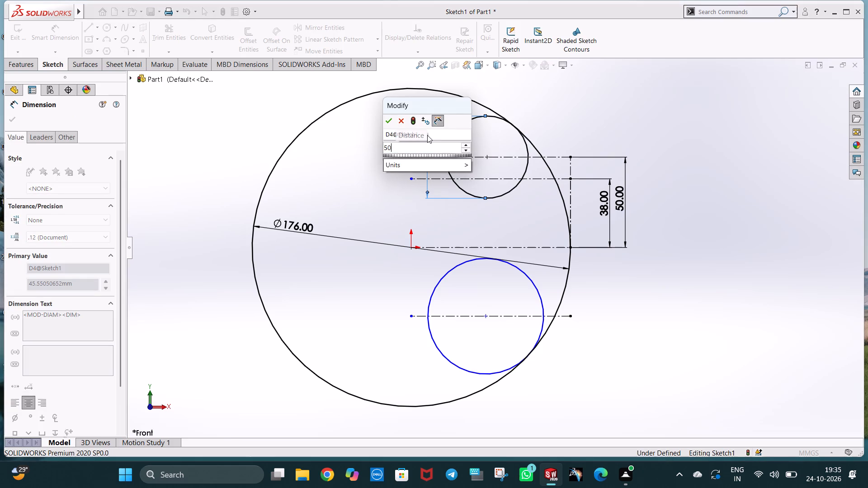
key("Return")
left_click(553, 121)
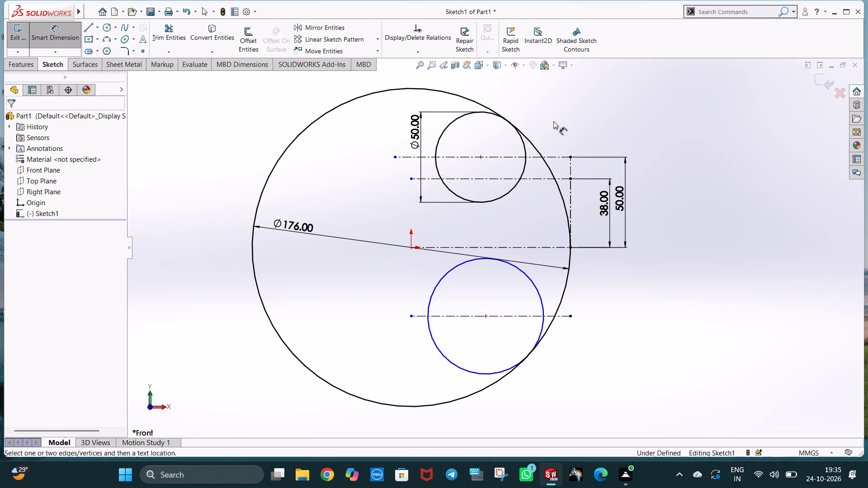
Mirror the top horizontal centerline and its 50 mm vertical centerline about the horizontal centerline through the origin.
scroll(592, 300, "down", 2)
scroll(588, 303, "up", 2)
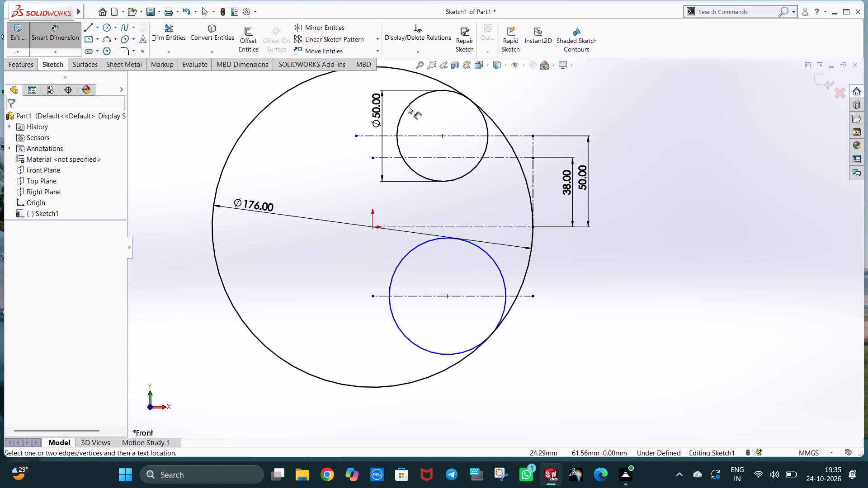
left_click(306, 28)
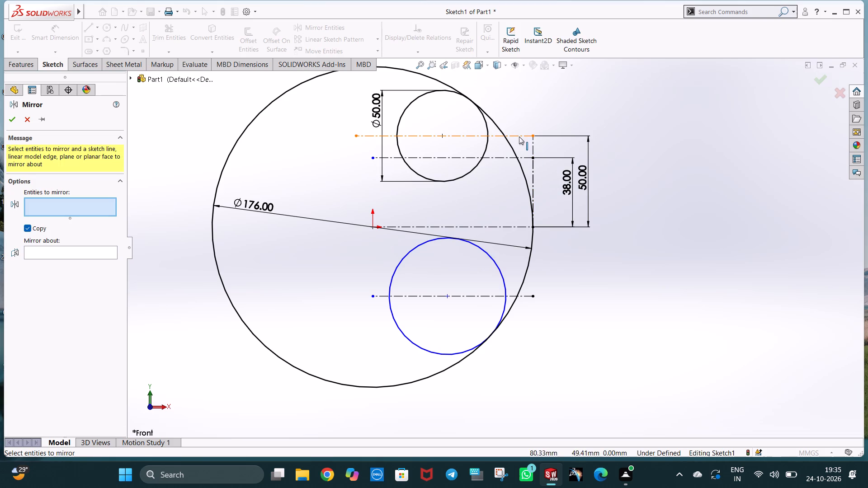
left_click(519, 136)
left_click(530, 146)
left_click(72, 263)
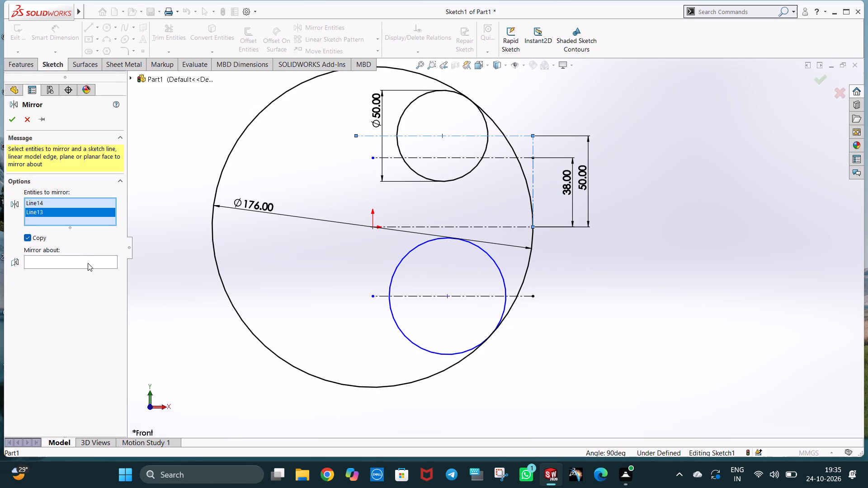
left_click(467, 226)
right_click(467, 226)
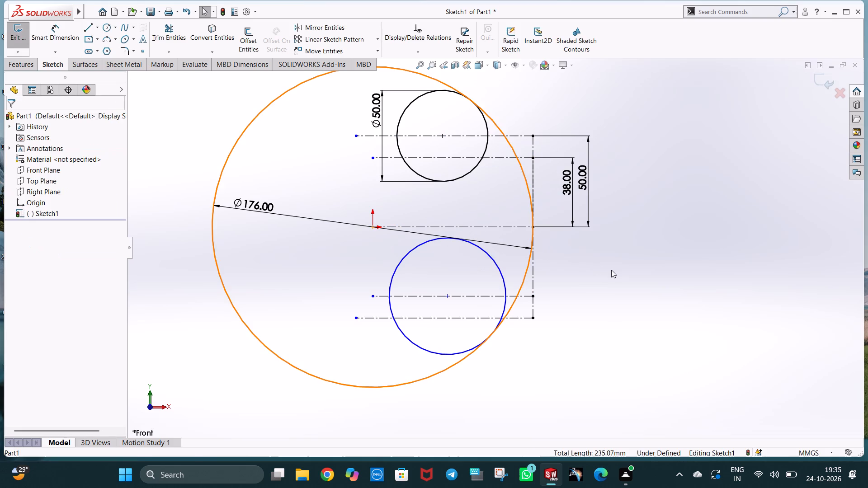
left_click(611, 270)
Copy the 32 mm radius circle downward, placing its centre just below the mirrored bottom centerline.
left_click_drag(497, 267, 483, 300, "ctrl")
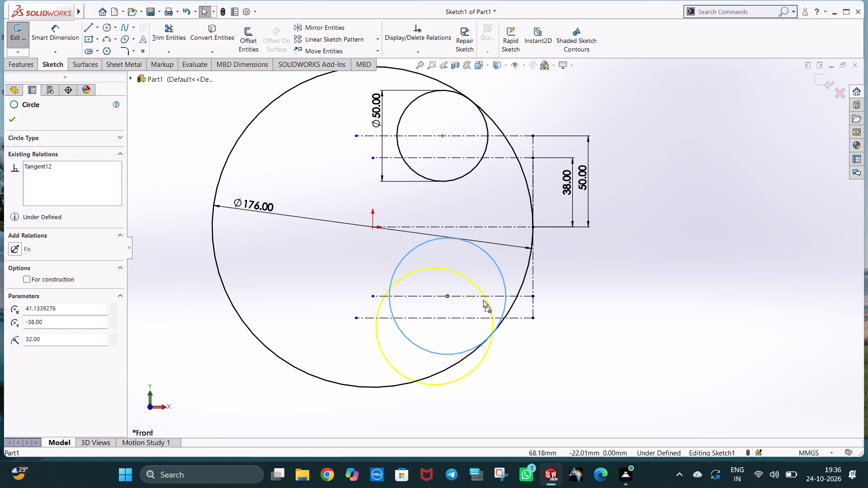
left_click_drag(483, 300, 475, 313, "ctrl")
left_click(608, 315)
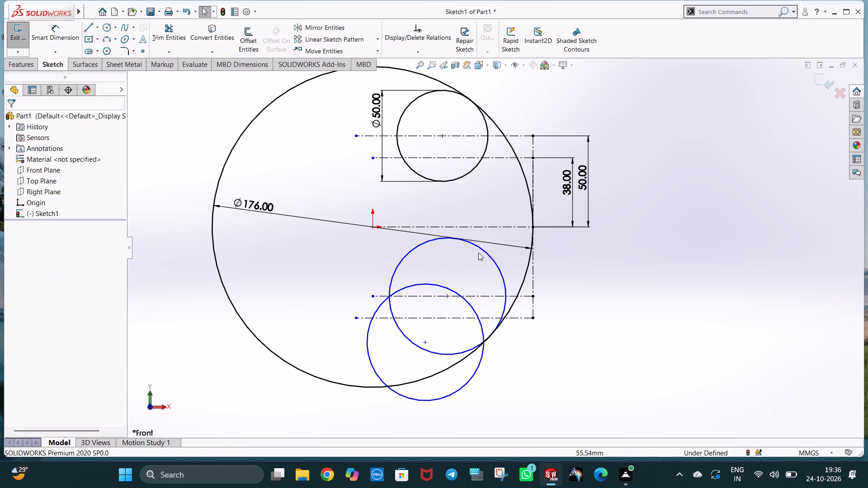
Delete the original 32 mm radius circle centred on the lower 38 mm centerline.
left_click(481, 251)
key("Delete")
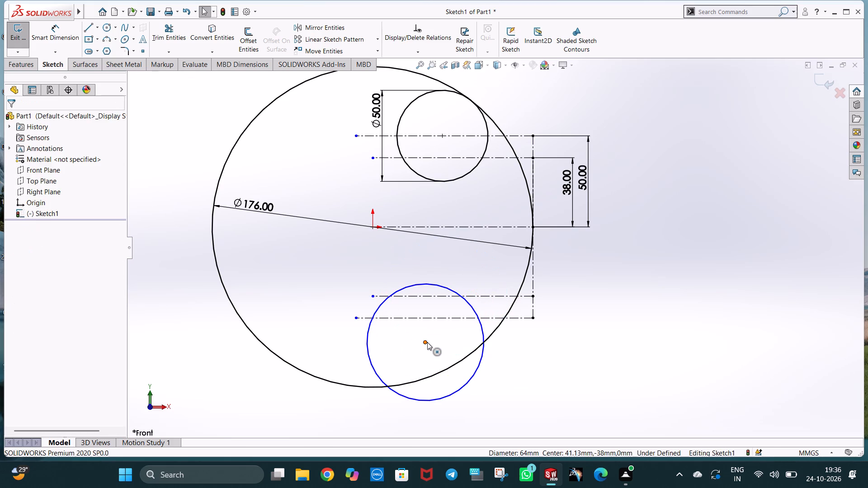
Make the centre of the copied 32 mm radius circle coincident with the mirrored bottom centerline.
left_click(427, 342, "ctrl")
left_click(437, 317, "ctrl")
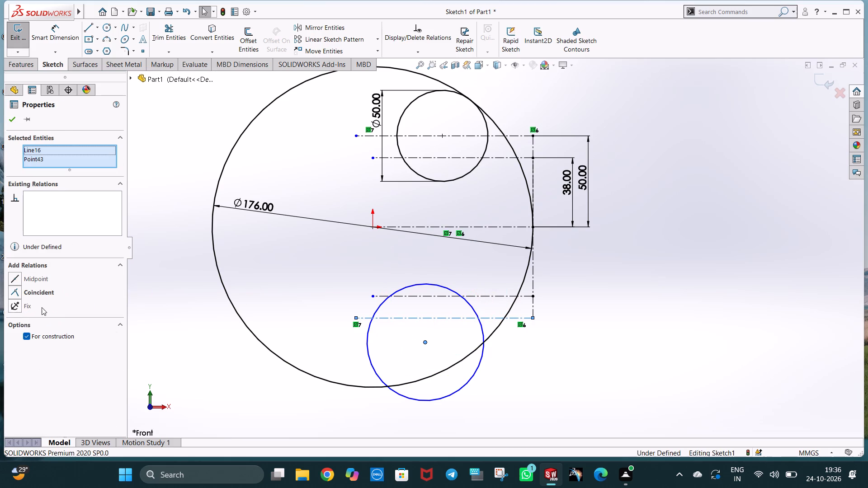
left_click(45, 292, "ctrl")
left_click(552, 343)
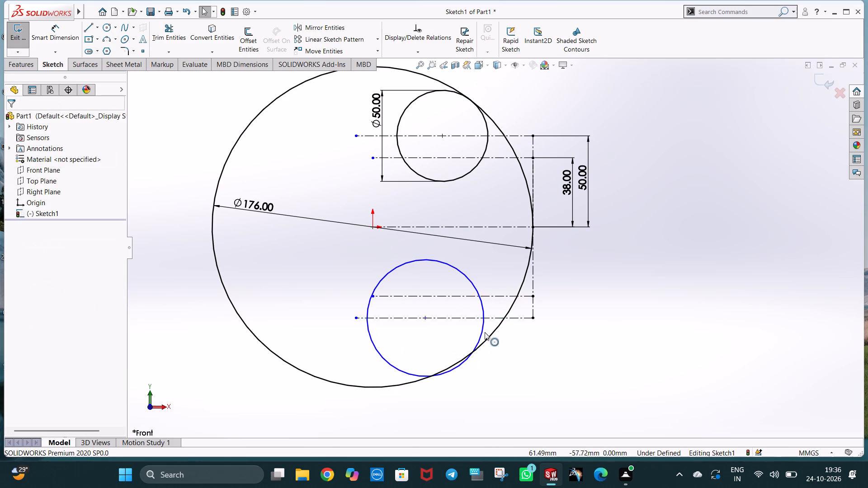
Make the copied lower circle tangent to the 176 mm circle.
left_click(486, 338, "ctrl")
left_click(394, 367, "ctrl")
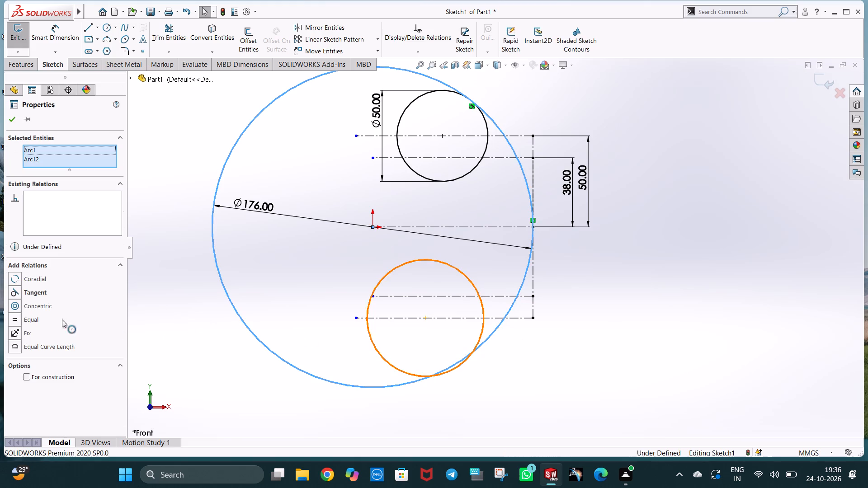
left_click(38, 287, "ctrl")
left_click(607, 335)
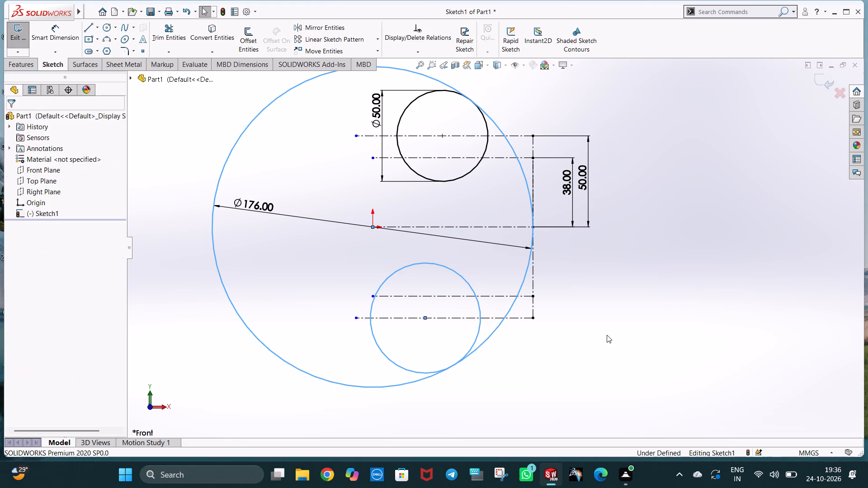
Dimension the lower small circle's diameter to 64 mm.
left_click(59, 37)
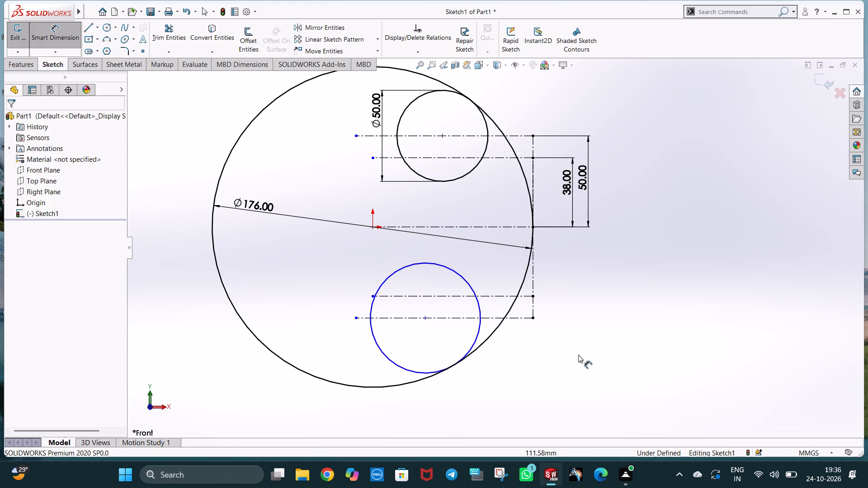
left_click(466, 281)
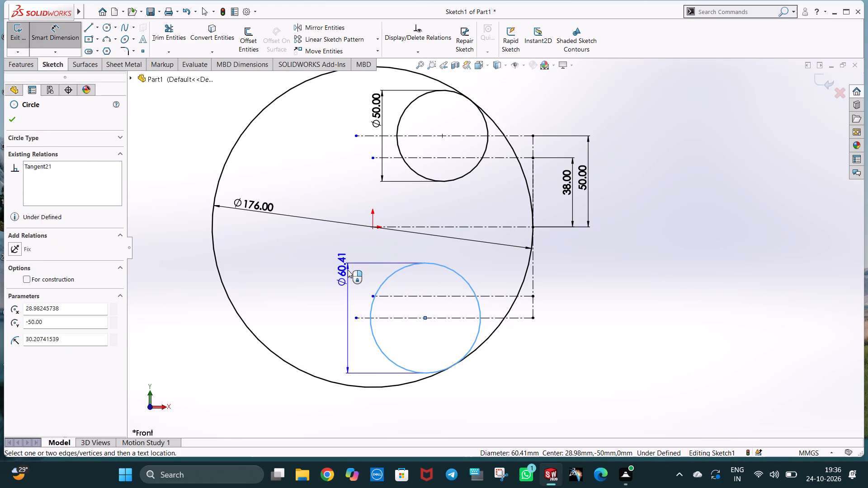
left_click(348, 271)
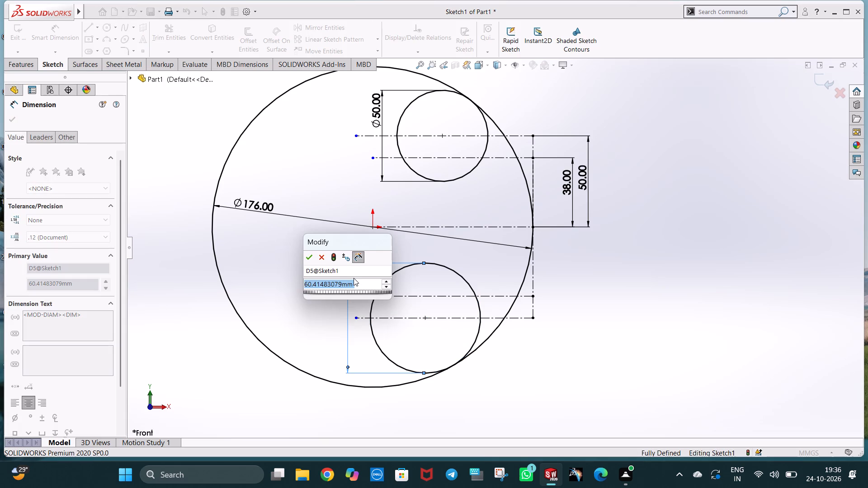
type("64")
key("Return")
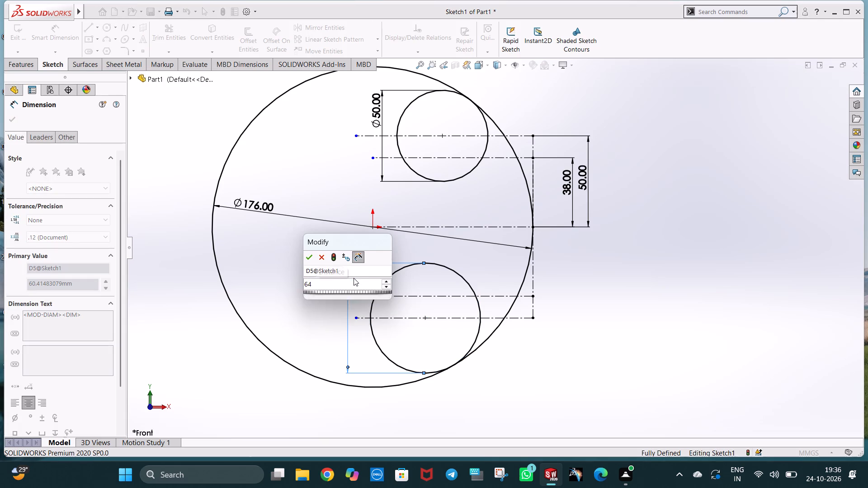
left_click(632, 314)
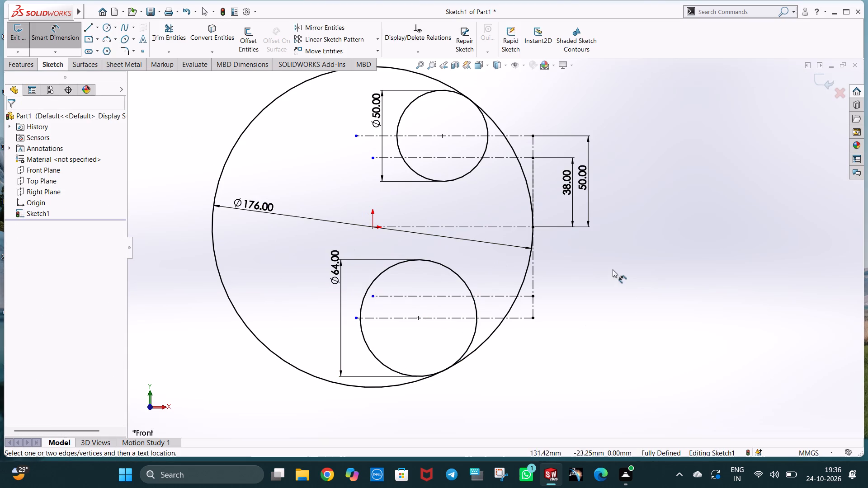
left_click(601, 319)
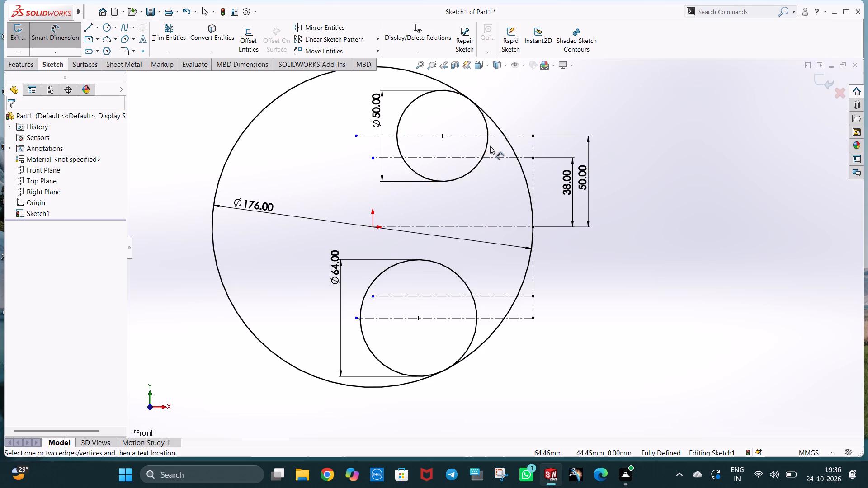
Draw a 12 mm vertical line from where the 64 mm circle meets the bottom centerline up to the lower 38 mm centerline.
left_click(85, 28)
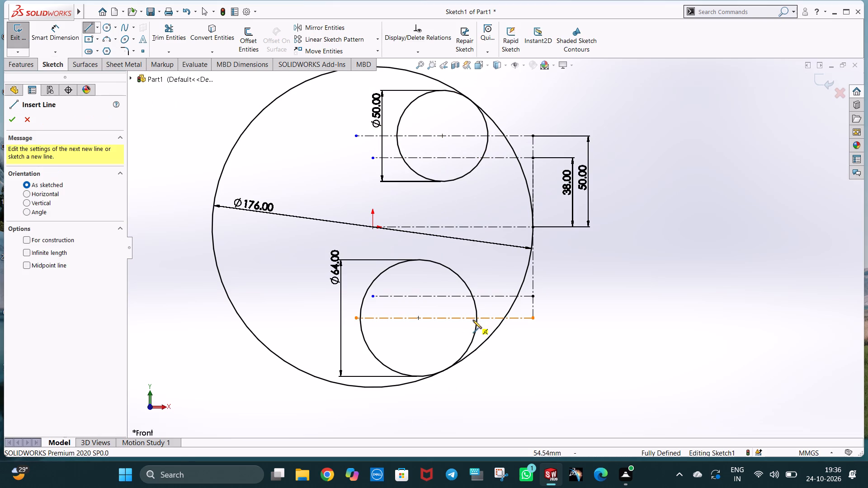
left_click(476, 318)
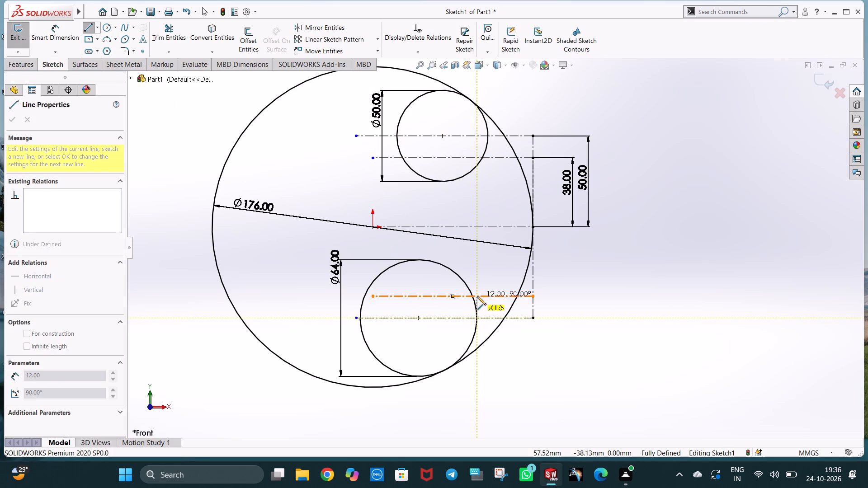
left_click(477, 296)
key("Escape")
key("Escape")
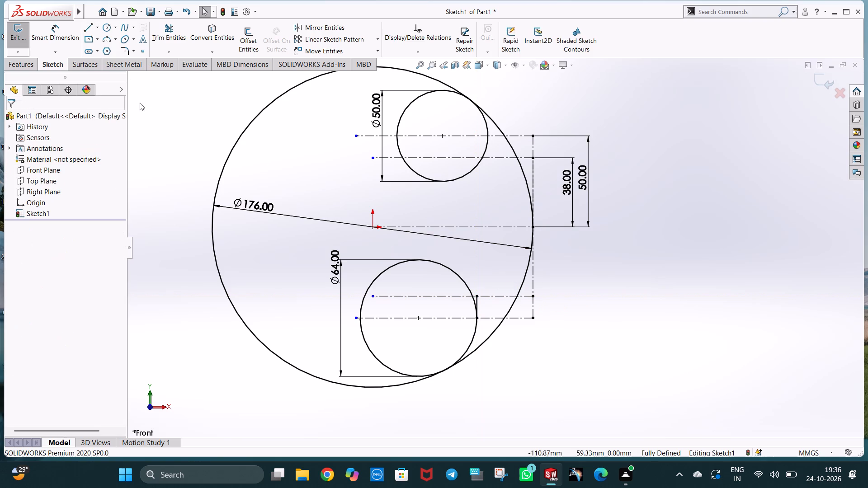
Draw a 12 mm vertical line from where the 50 mm circle meets the top centerline down to the upper 38 mm centerline.
left_click(90, 27)
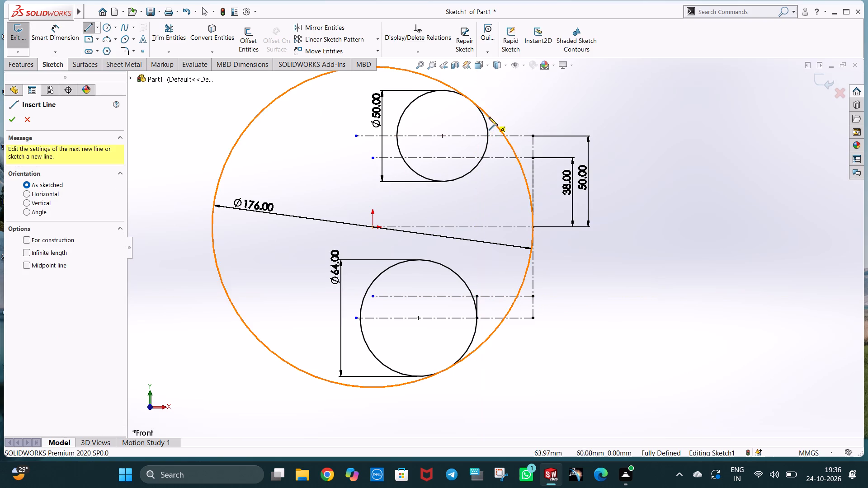
left_click(487, 135)
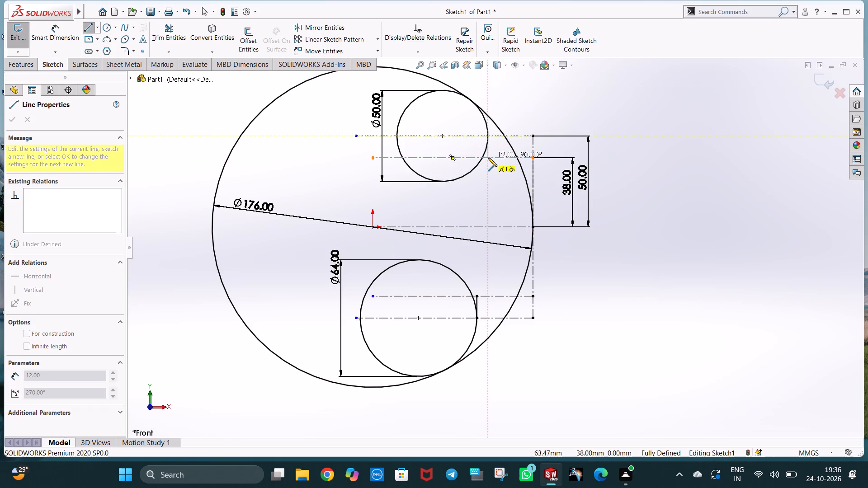
left_click(488, 158)
key("Escape")
key("Escape")
left_click(633, 258)
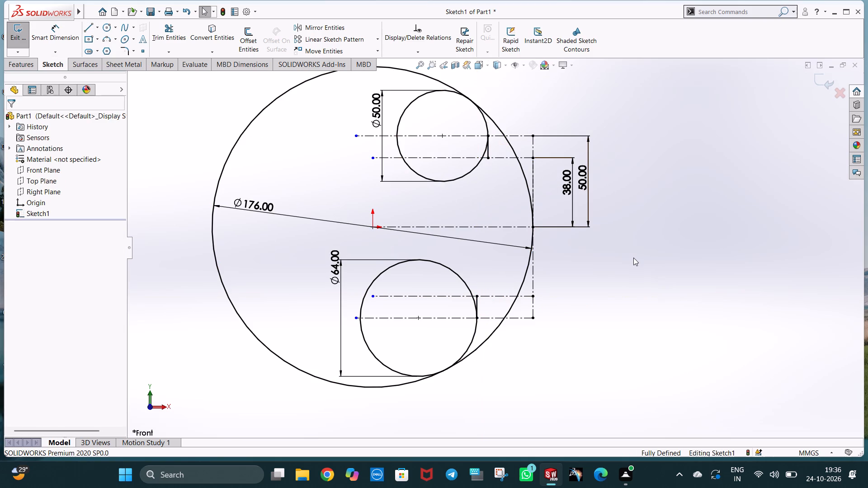
Trim the 50 mm circle down to the arc between its tangent point on the 176 mm circle and the top centerline.
left_click(168, 32)
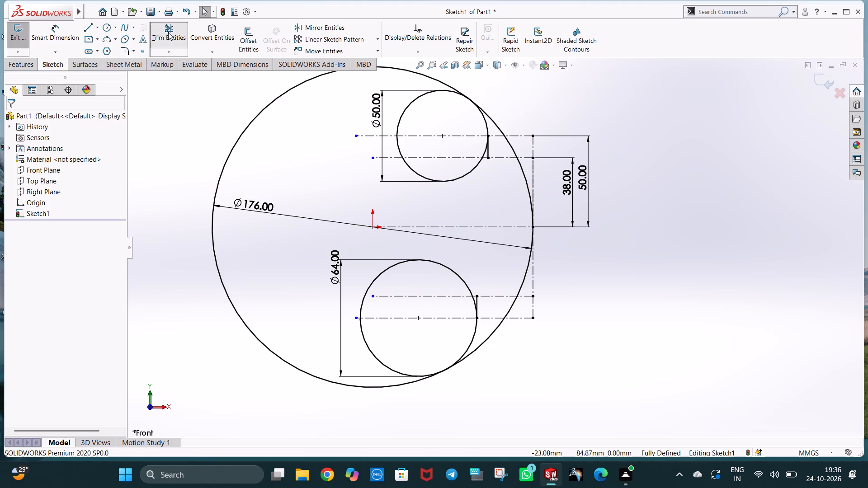
left_click_drag(418, 108, 400, 106)
left_click_drag(418, 145, 396, 148)
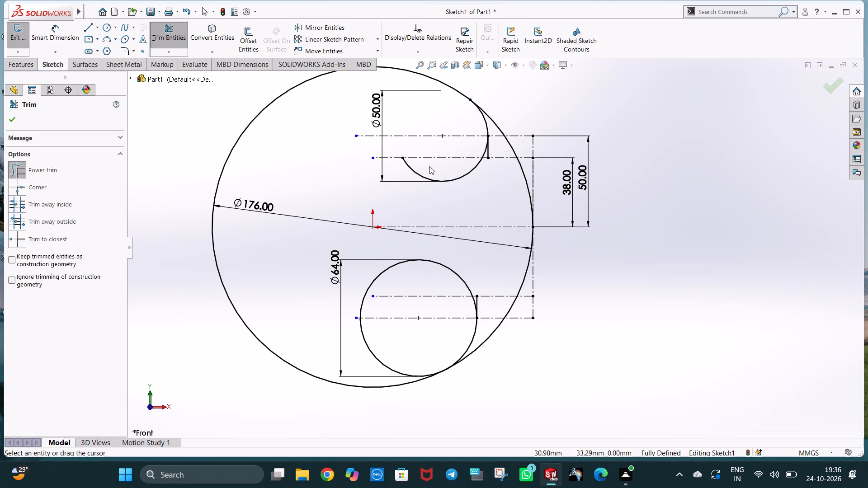
left_click_drag(430, 166, 411, 174)
scroll(479, 148, "down", 4)
left_click_drag(483, 162, 486, 168)
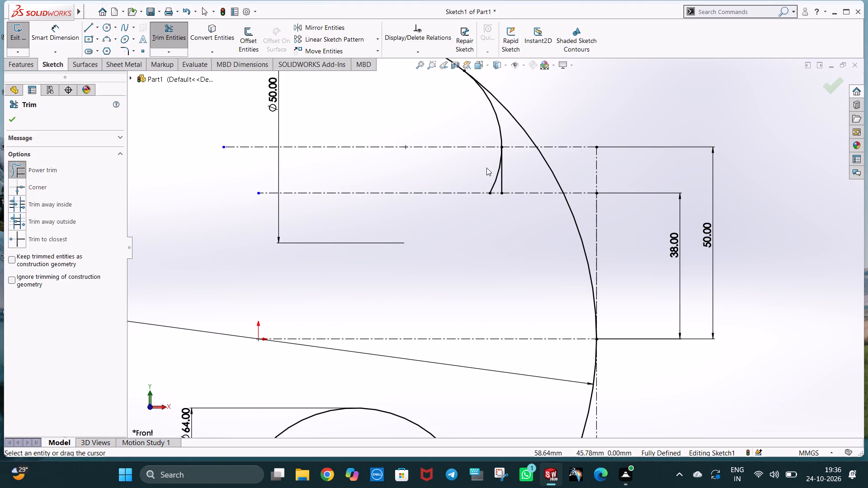
left_click_drag(486, 168, 493, 184)
left_click_drag(489, 175, 492, 187)
left_click_drag(492, 187, 493, 188)
Trim away the opening side of the 176 mm circle between its tangent points with the 50 mm arc and the 64 mm circle.
left_click_drag(542, 104, 524, 138)
scroll(572, 184, "up", 2)
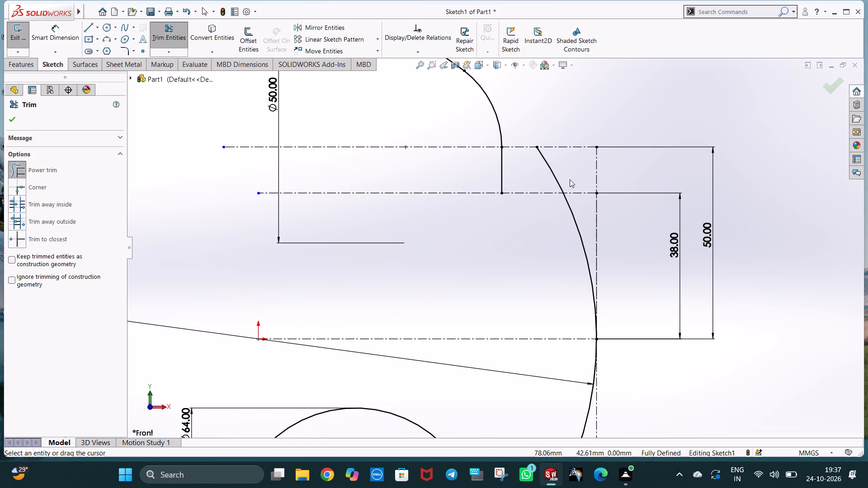
scroll(547, 189, "up", 2)
left_click_drag(533, 208, 517, 214)
left_click_drag(521, 239, 533, 233)
left_click_drag(524, 332, 535, 350)
left_click_drag(528, 376, 514, 374)
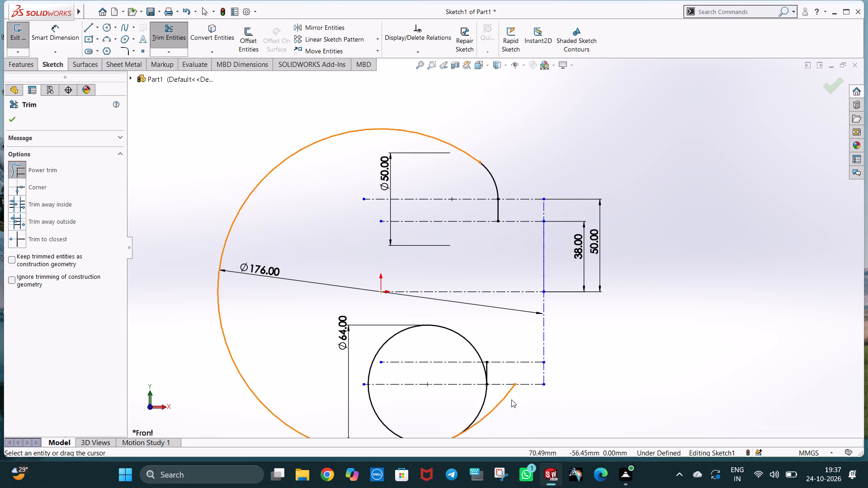
left_click_drag(512, 402, 498, 389)
Trim the 64 mm circle down to the arc between its tangent point on the 176 mm arc and the bottom centerline.
scroll(471, 379, "down", 2)
scroll(462, 366, "up", 4)
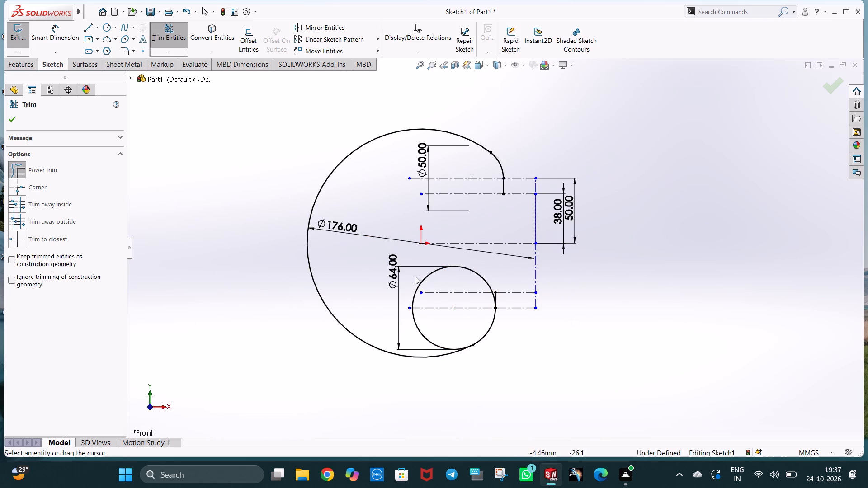
left_click_drag(415, 277, 450, 278)
left_click_drag(442, 337, 432, 344)
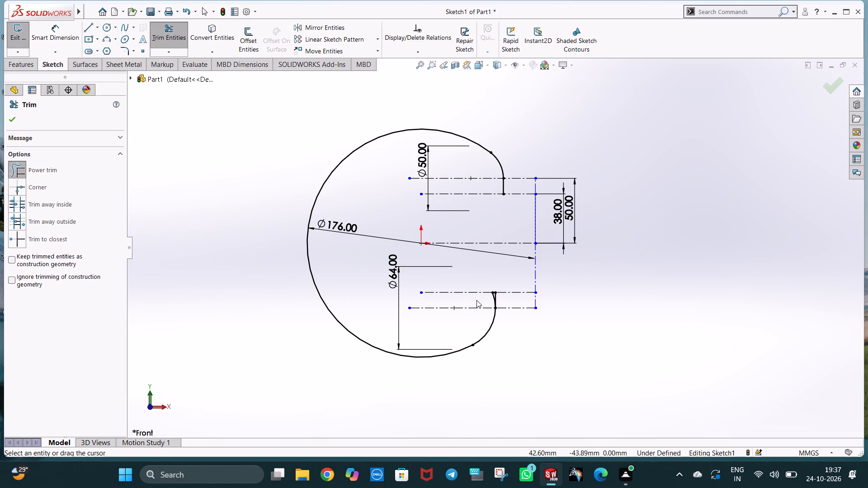
key("Escape")
scroll(502, 304, "down", 5)
left_click(151, 32)
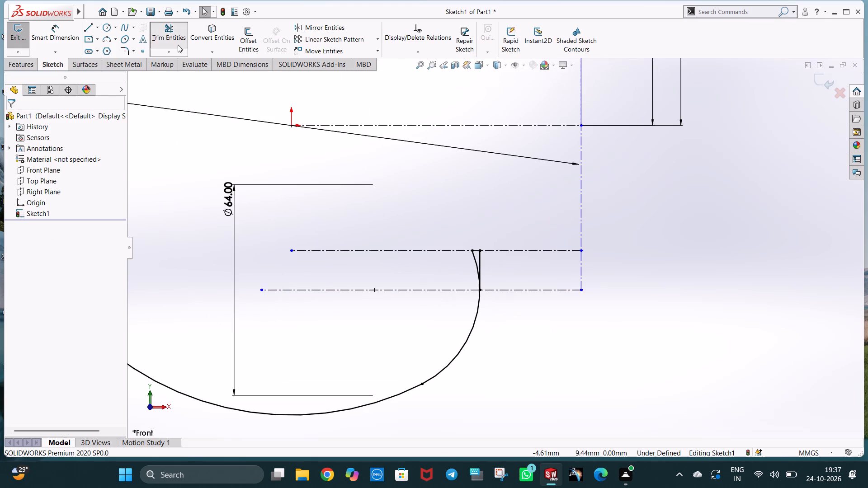
scroll(317, 184, "down", 2)
left_click_drag(559, 304, 566, 294)
scroll(599, 328, "up", 2)
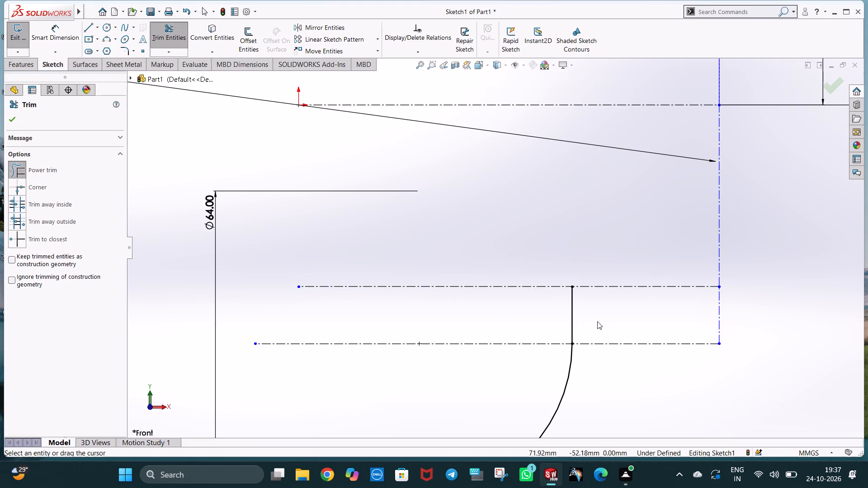
scroll(597, 321, "up", 3)
key("Escape")
Apply tangent relations between the 176 mm arc and both the lower 64 mm arc and the upper 50 mm arc.
left_click(593, 319)
scroll(593, 319, "up", 2)
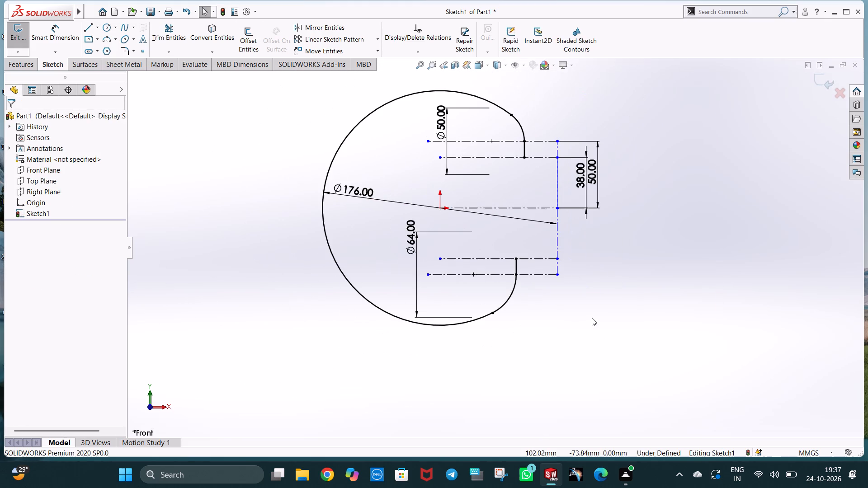
left_click(549, 321)
left_click(505, 303, "ctrl")
left_click(484, 318, "ctrl")
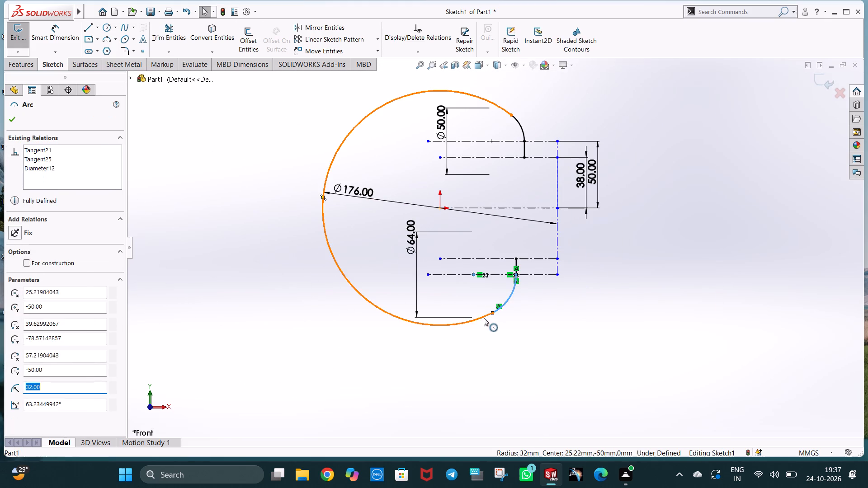
left_click(39, 291, "ctrl")
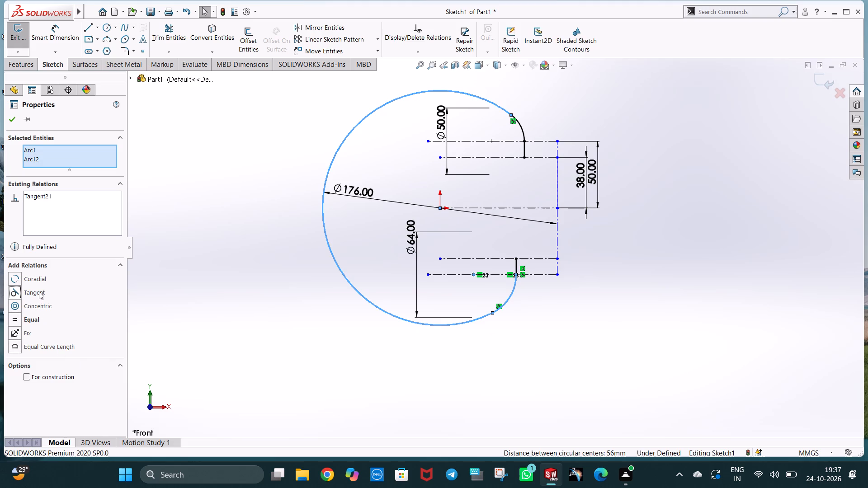
left_click(556, 303)
left_click(521, 123, "ctrl")
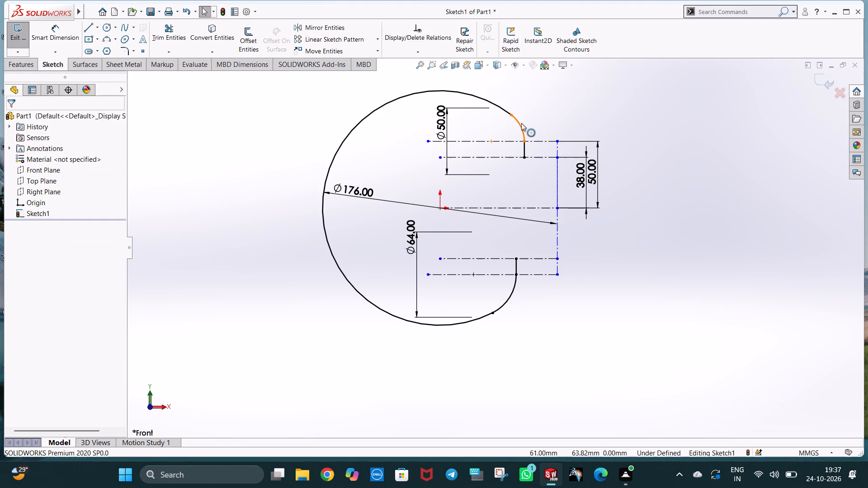
left_click(498, 108, "ctrl")
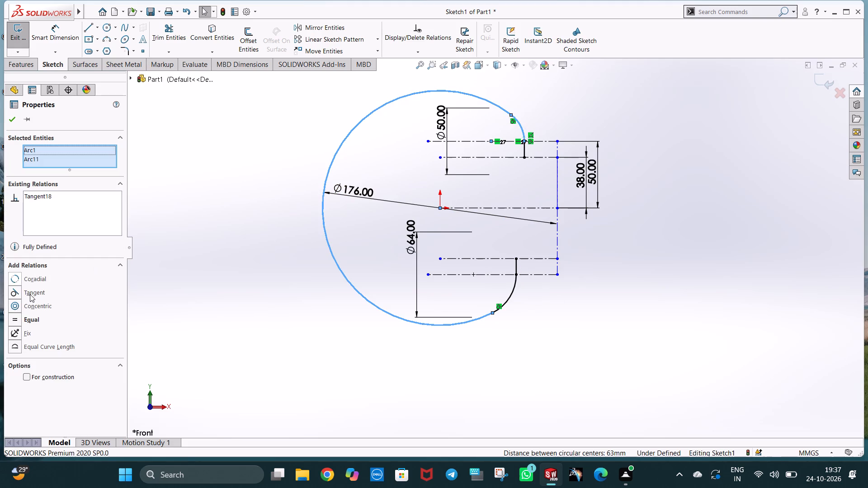
left_click(30, 294, "ctrl")
double_click(663, 251)
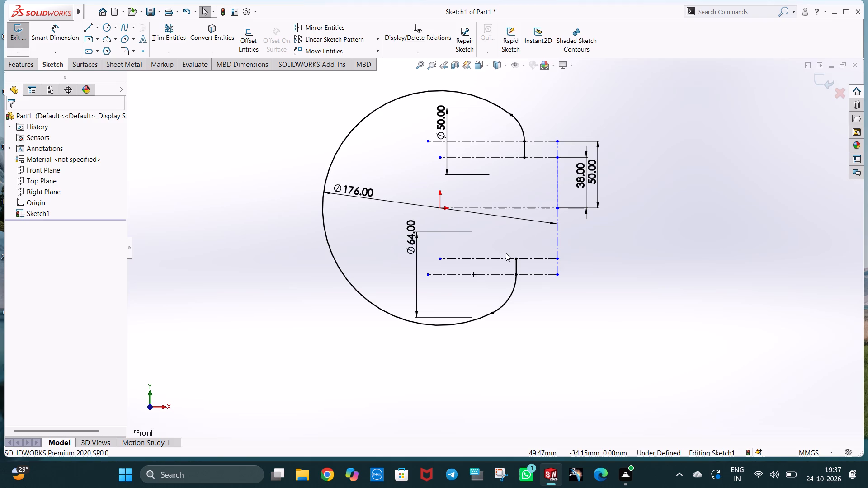
Offset the whole chain of profile arcs and lines 10 mm inward, with the direction reversed.
scroll(506, 251, "up", 1)
scroll(505, 216, "down", 1)
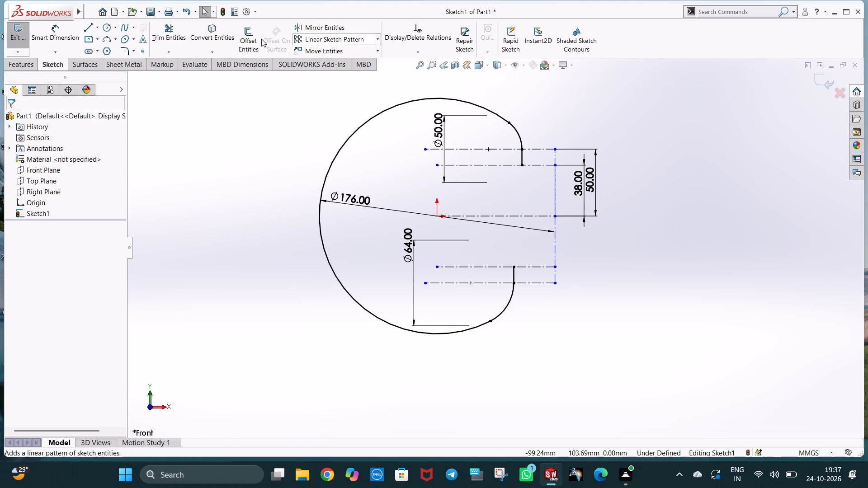
left_click(251, 40)
left_click(481, 106)
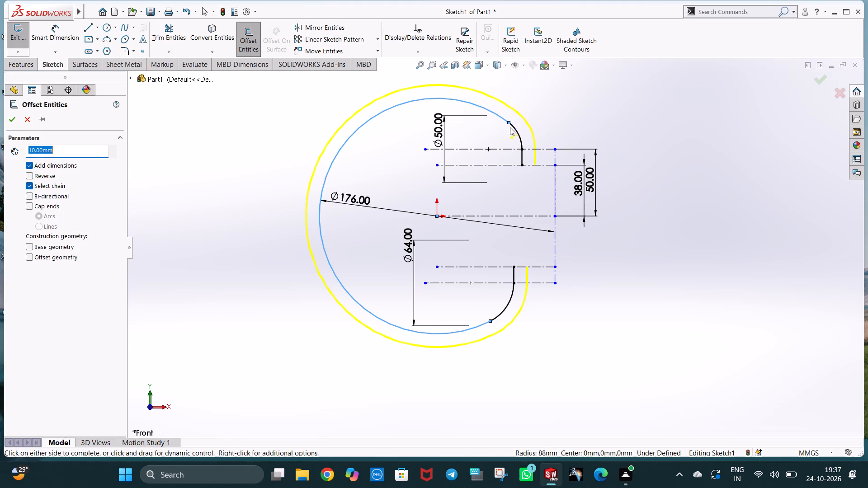
left_click(34, 176)
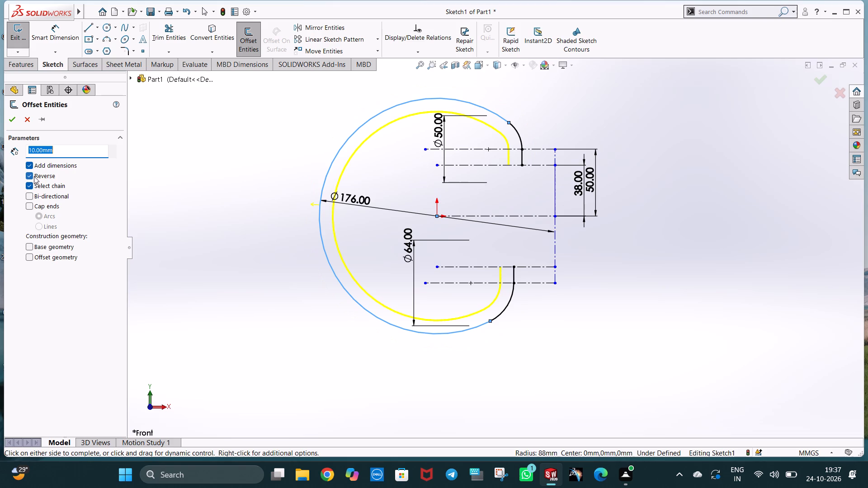
left_click(13, 119)
left_click(569, 308)
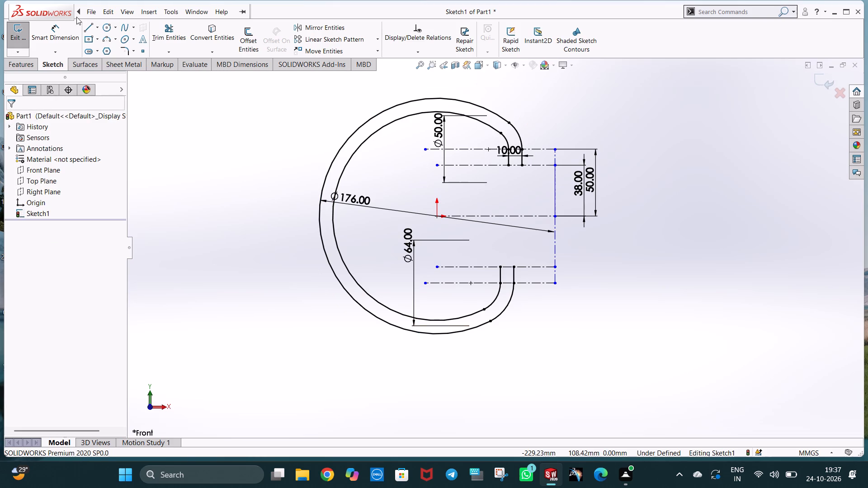
Close the upper end of the offset profile with a 10 mm horizontal line.
left_click(83, 28)
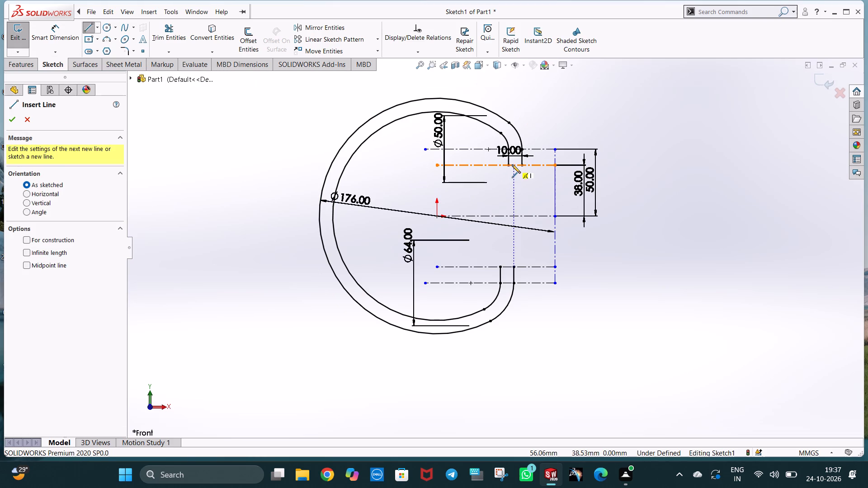
left_click(508, 165)
left_click(522, 165)
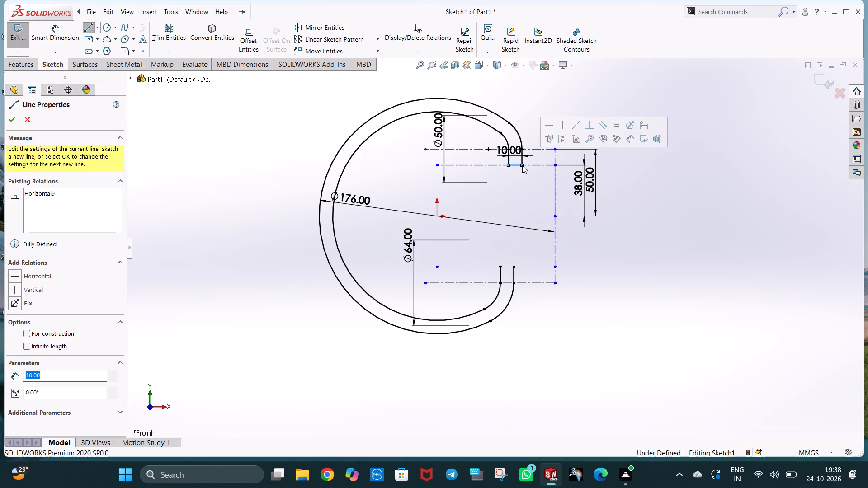
key("Escape")
key("Escape")
Close the lower end of the offset profile with a 10 mm horizontal line.
left_click(85, 28)
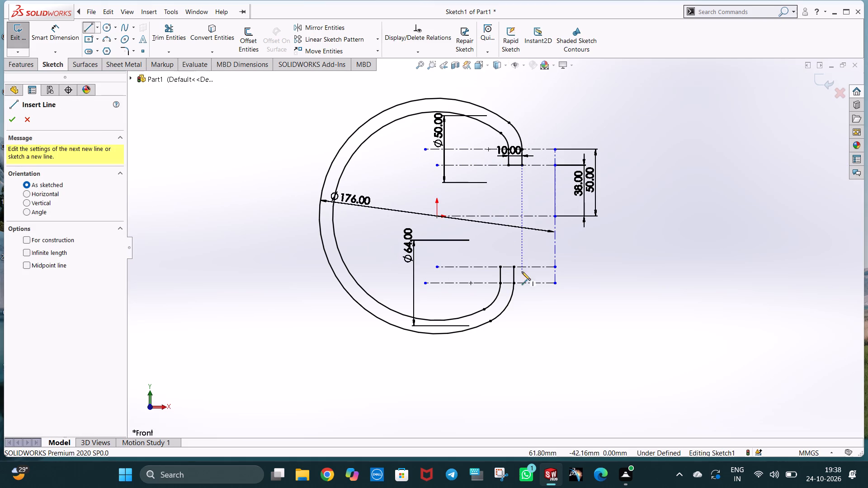
left_click(500, 267)
left_click(513, 267)
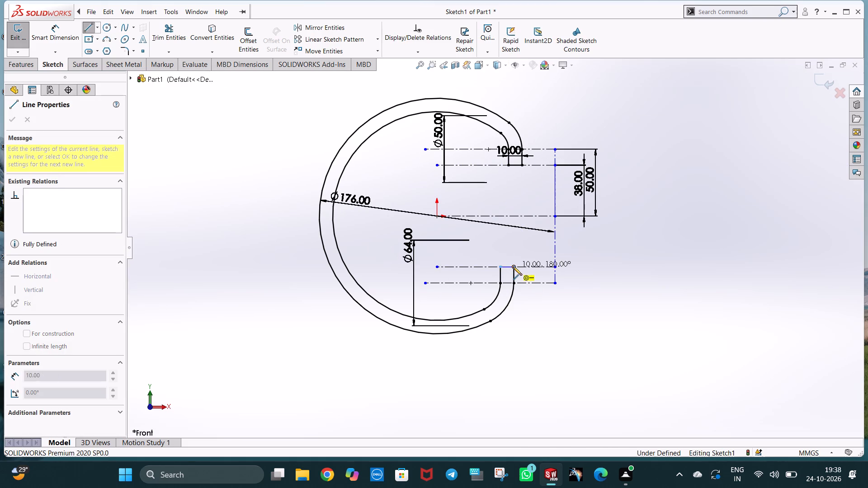
key("Escape")
key("Escape")
key("Escape")
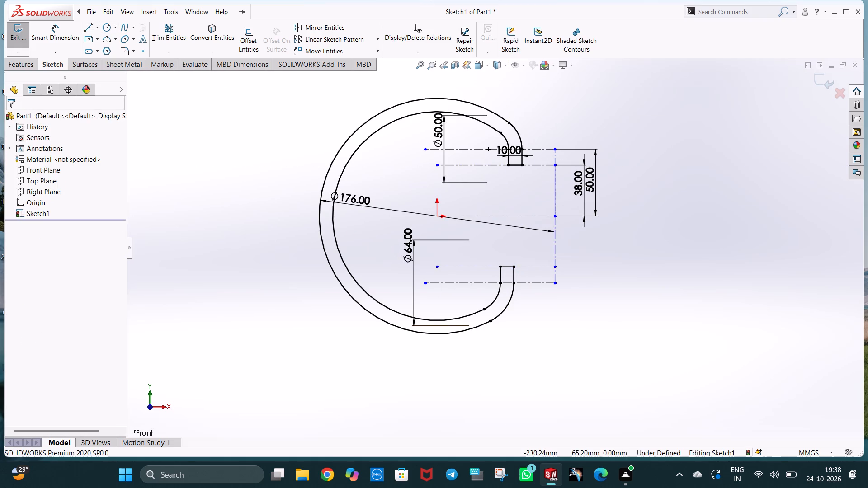
Extrude the closed C-shaped profile as a boss 12 mm deep with the Mid Plane end condition.
left_click(27, 62)
left_click(30, 45)
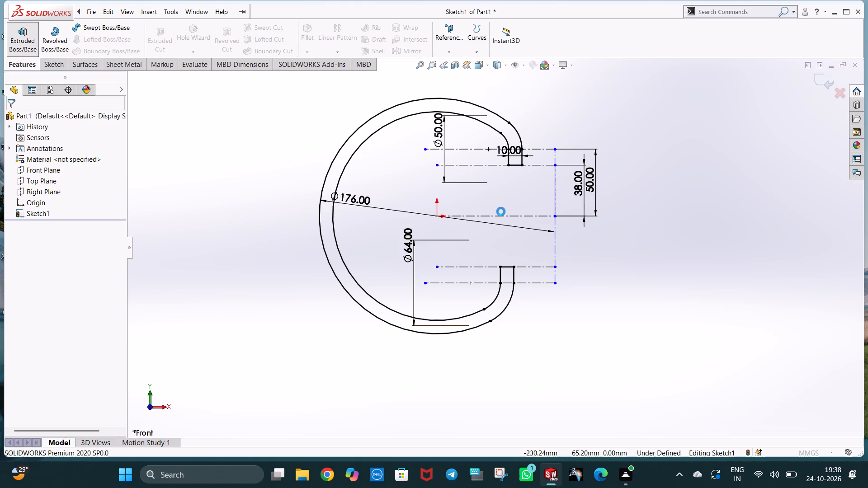
scroll(499, 211, "up", 2)
middle_click_drag(494, 215, 537, 239)
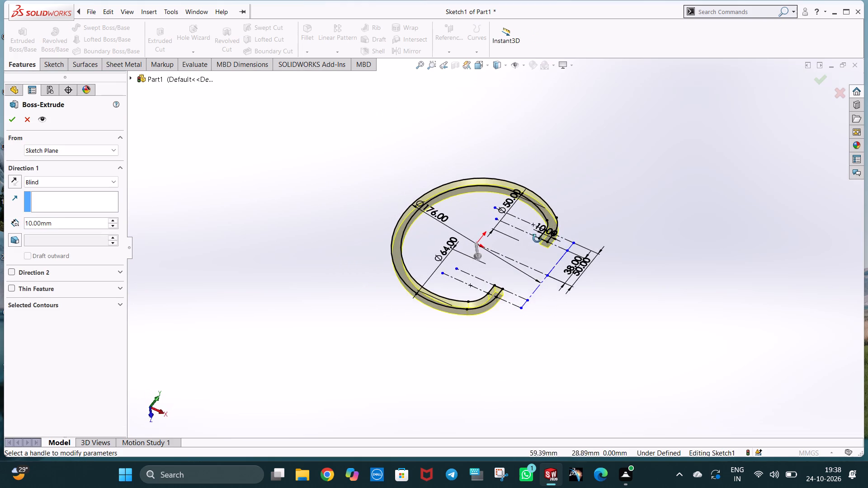
middle_click_drag(537, 239, 537, 233)
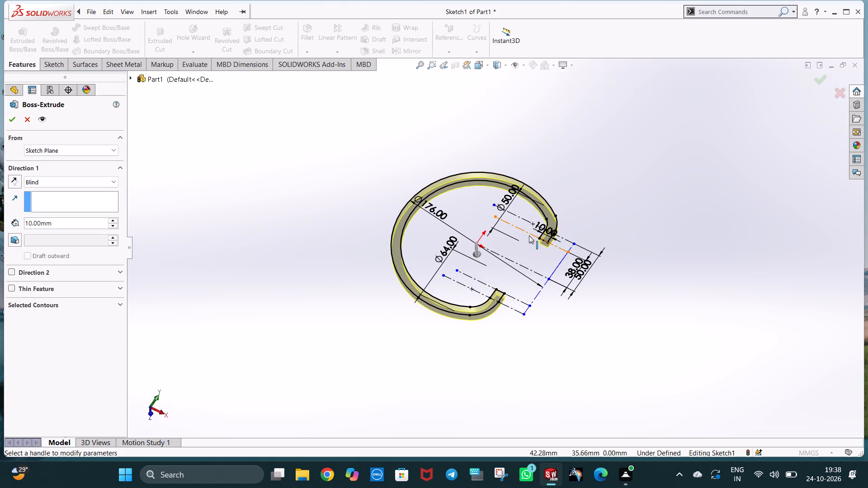
left_click_drag(58, 223, 56, 222)
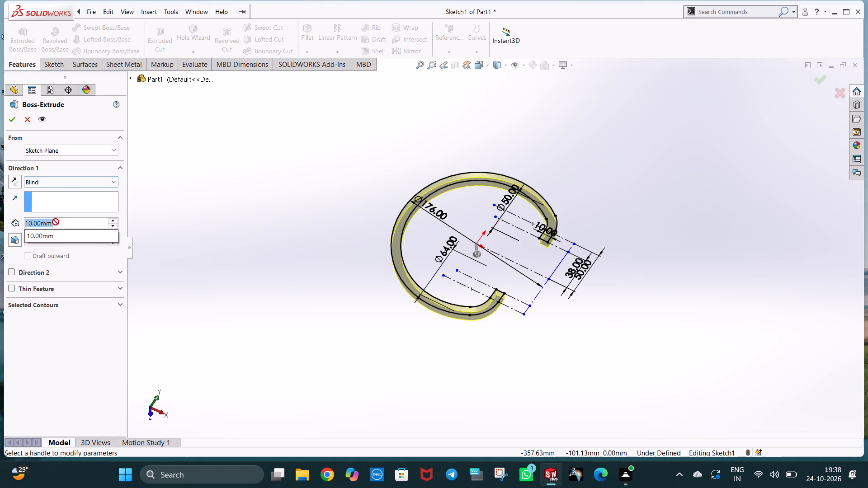
left_click_drag(56, 222, 0, 228)
type("12")
key("Return")
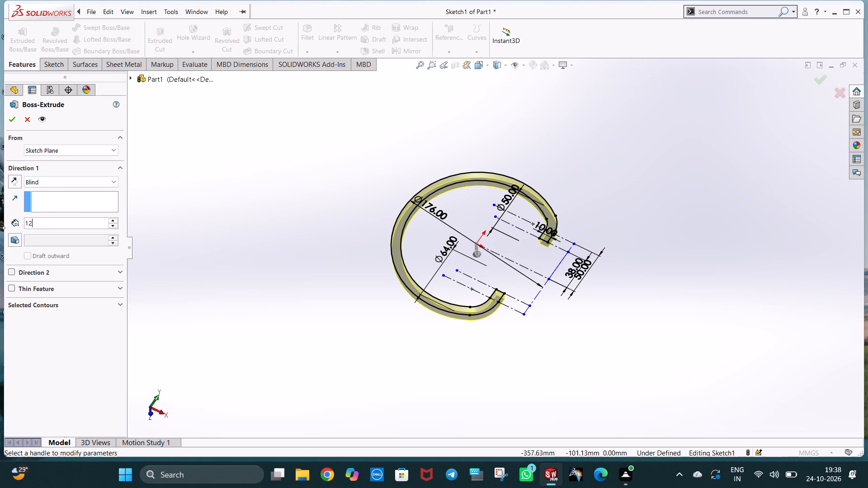
middle_click_drag(338, 320, 377, 380)
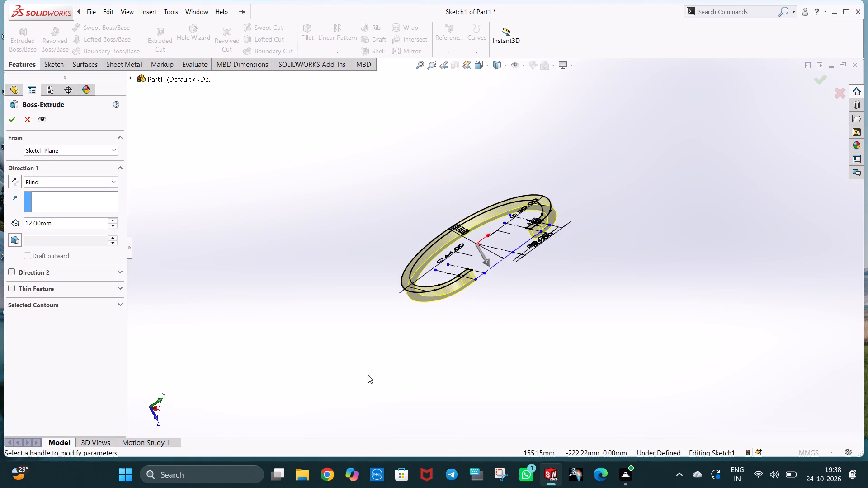
left_click(59, 182)
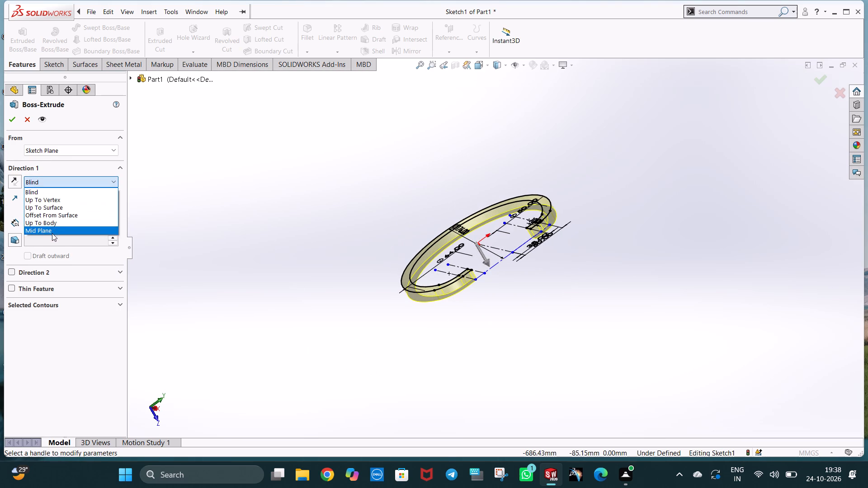
left_click(52, 233)
left_click(10, 119)
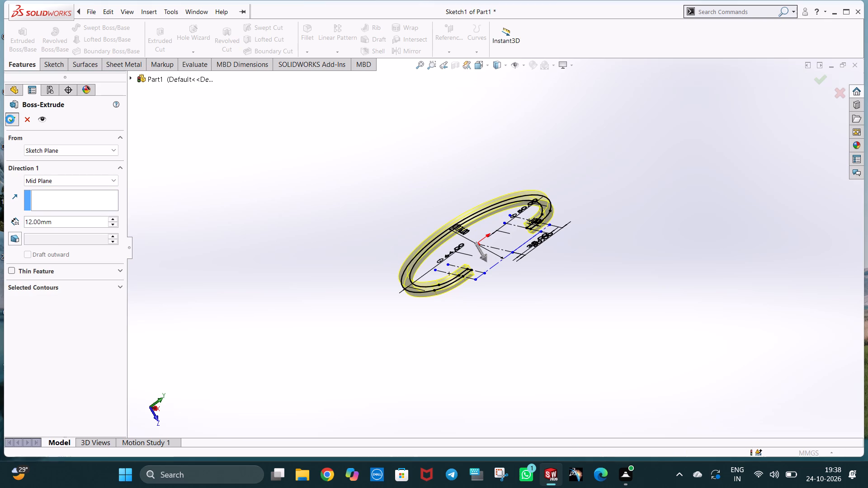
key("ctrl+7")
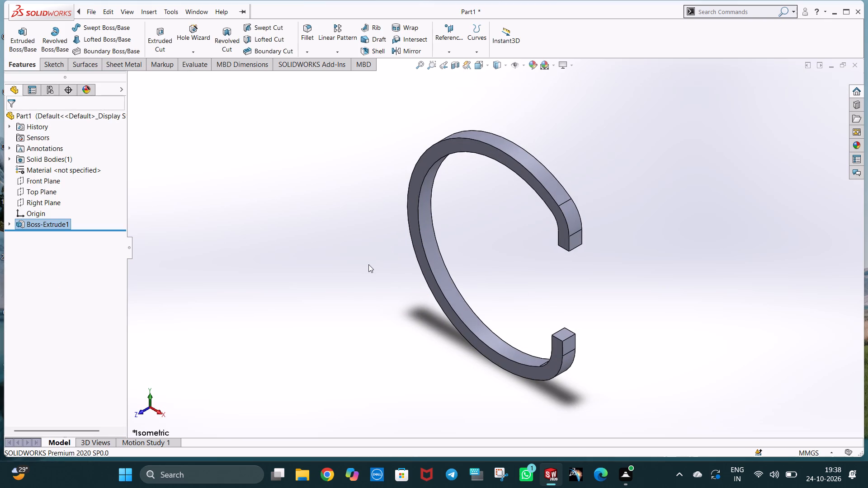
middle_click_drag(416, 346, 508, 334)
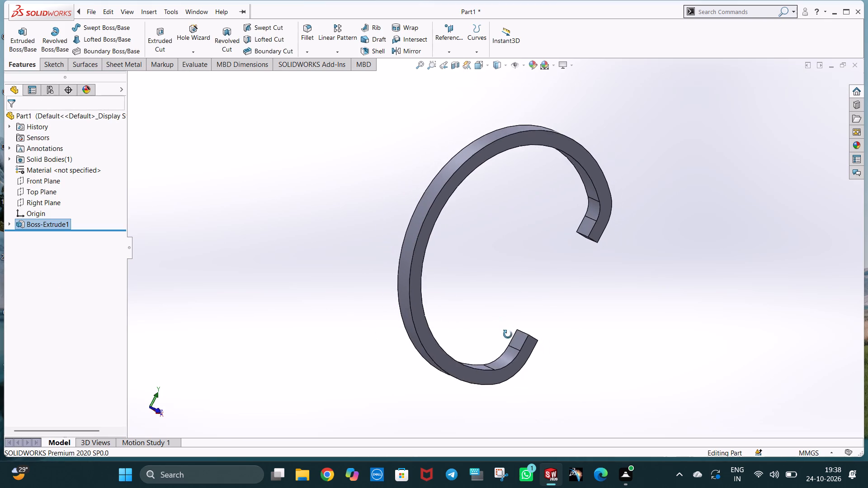
Examine the extruded C-shaped frame and its two open ends from several angles.
middle_click_drag(508, 334, 508, 349)
middle_click_drag(452, 194, 399, 220)
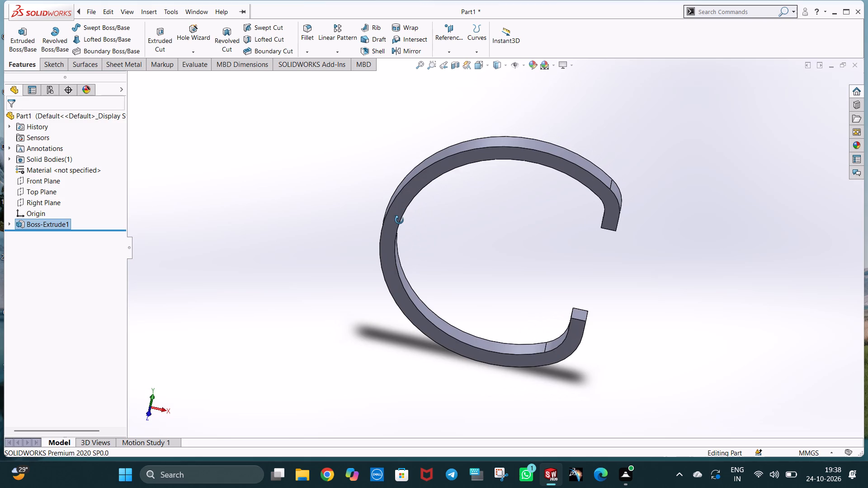
middle_click_drag(399, 220, 404, 269)
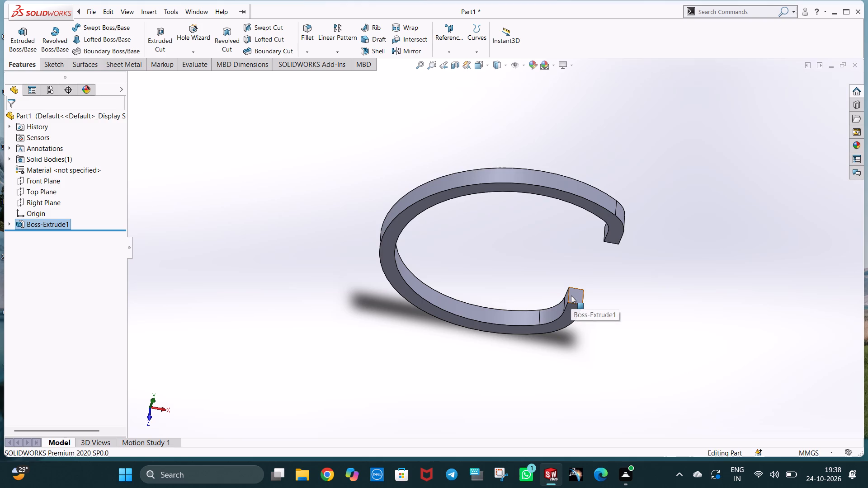
middle_click_drag(665, 333, 656, 192)
middle_click_drag(624, 395, 646, 372)
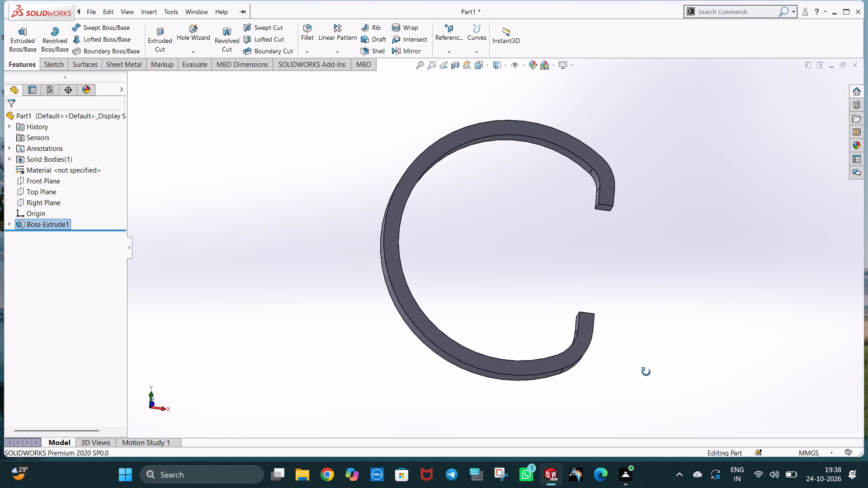
middle_click_drag(646, 372, 652, 370)
middle_click_drag(498, 333, 529, 386)
middle_click_drag(514, 271, 485, 336)
Save the part in the Desktop folder under the file name C-Clamp.
key("ctrl+s")
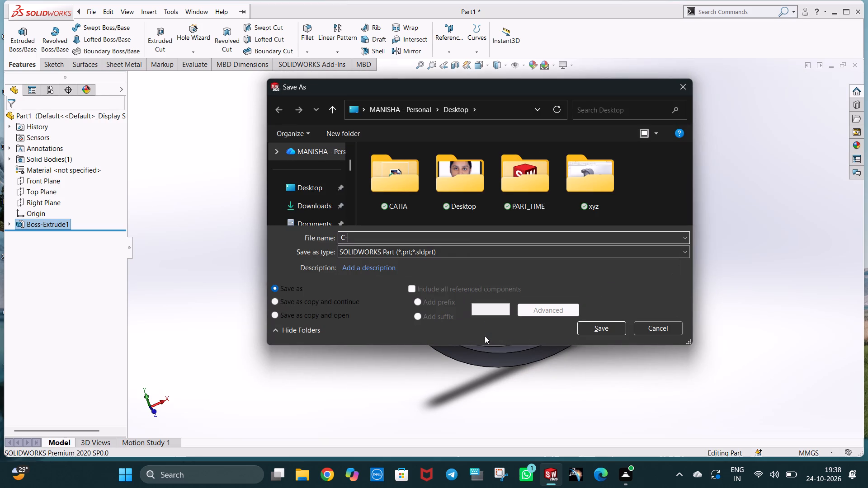
type("lamp")
key("space")
left_click(326, 190)
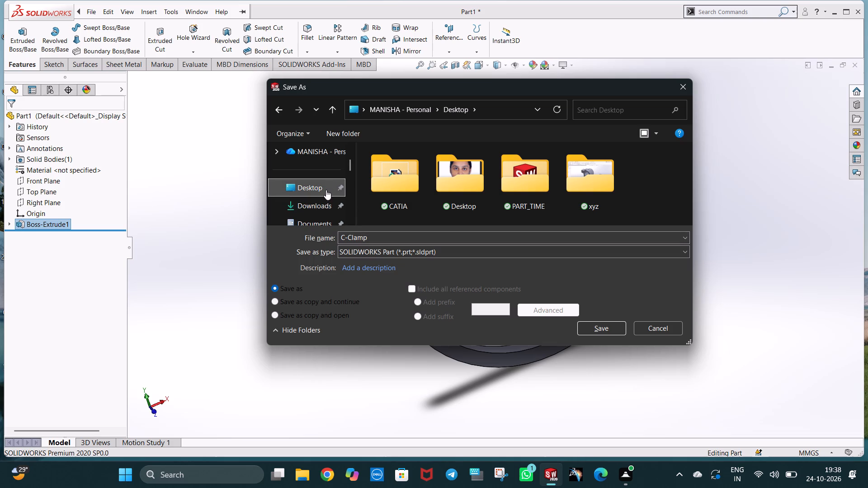
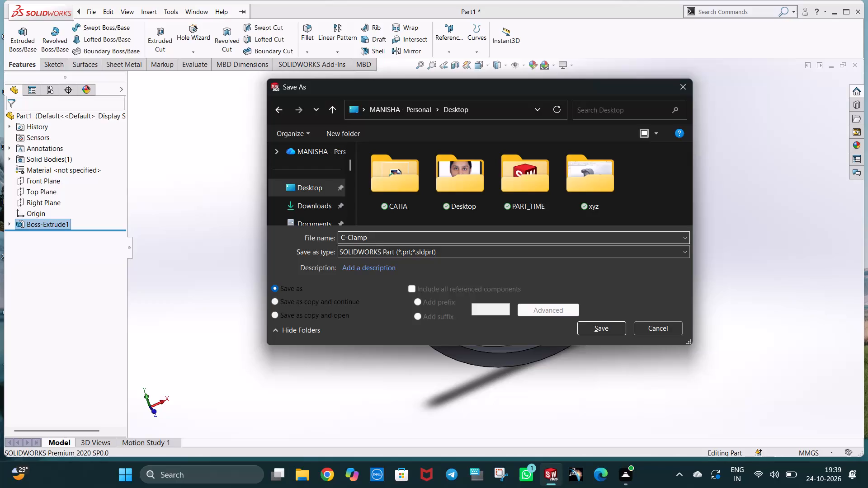
Extend the file name to C-Clamp frame and save the part in the Desktop folder.
type("frame")
left_click(287, 183)
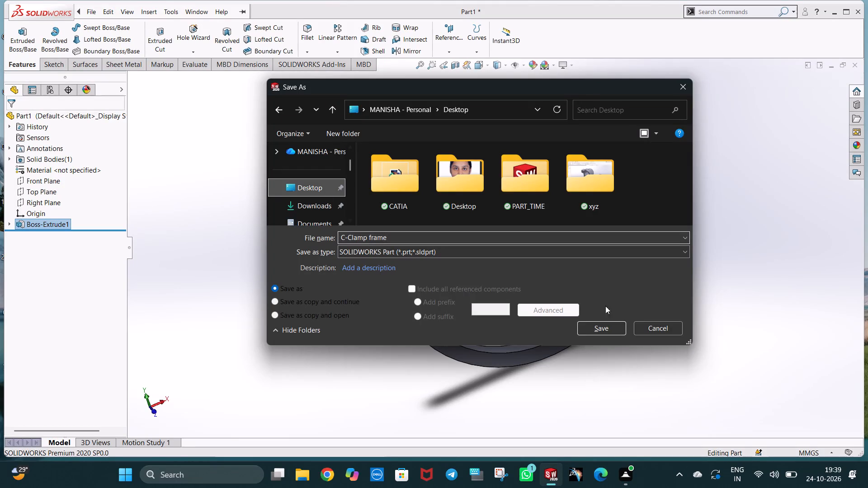
left_click(613, 328)
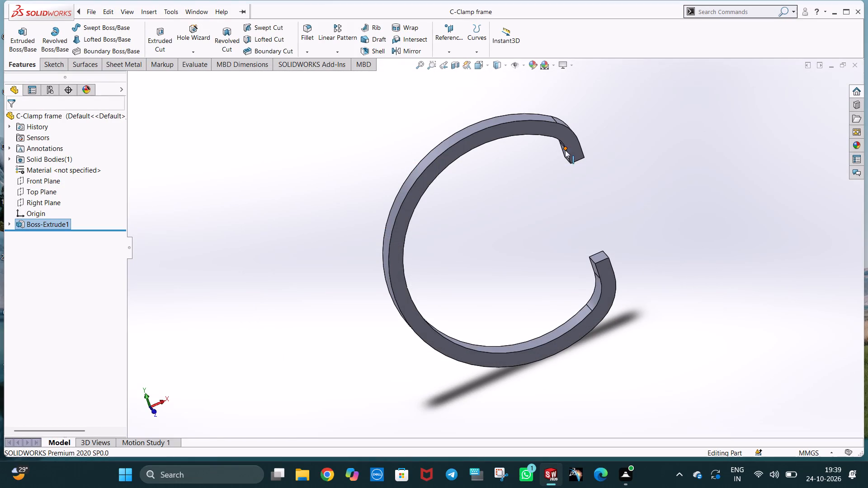
Examine the saved C-shaped frame and its two open end faces from closer up and from a tilted angle.
scroll(561, 305, "up", 2)
scroll(559, 302, "down", 3)
scroll(538, 276, "up", 2)
scroll(514, 213, "down", 2)
scroll(512, 190, "up", 2)
scroll(474, 141, "down", 2)
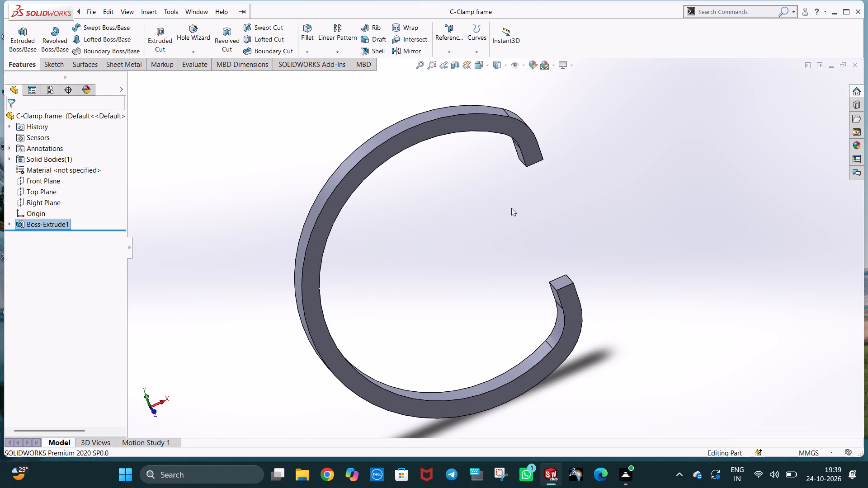
middle_click_drag(511, 208, 528, 247)
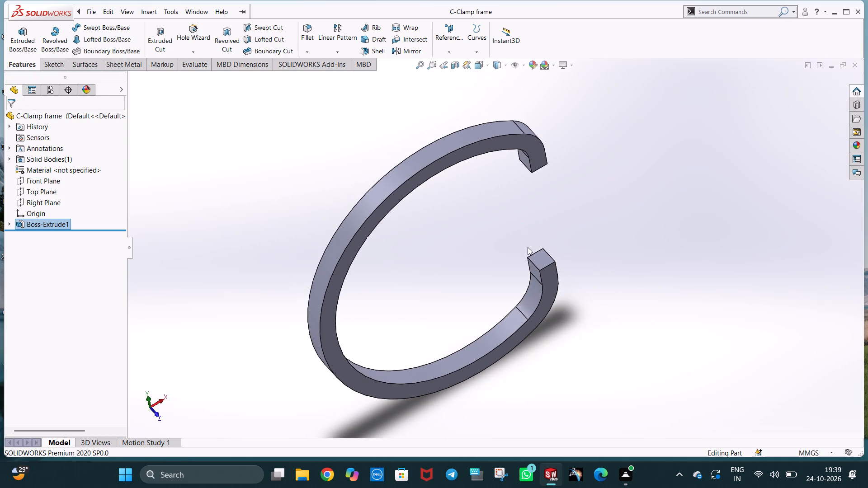
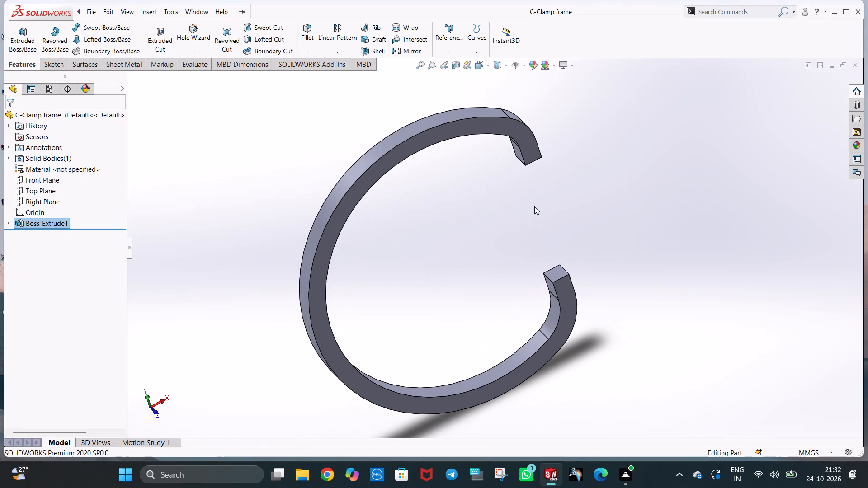
Start a new sketch on the front face of the C-shaped frame and view it face-on.
key("ctrl+5")
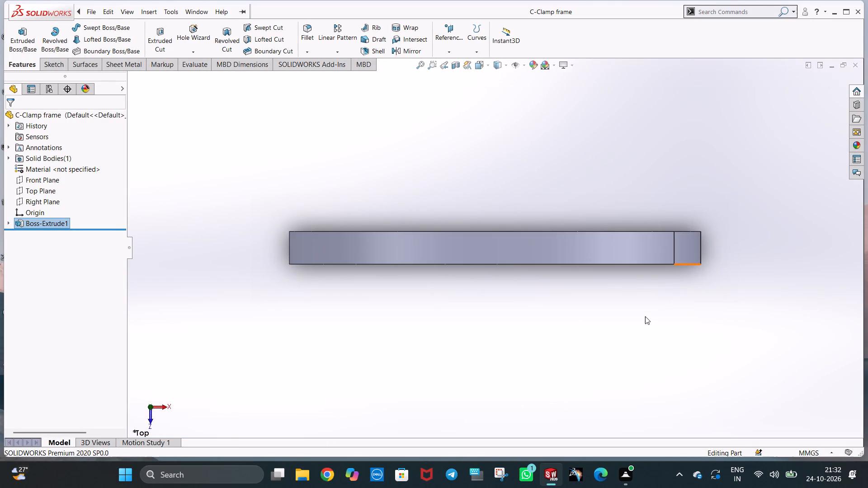
middle_click_drag(646, 303, 642, 279)
right_click(684, 260)
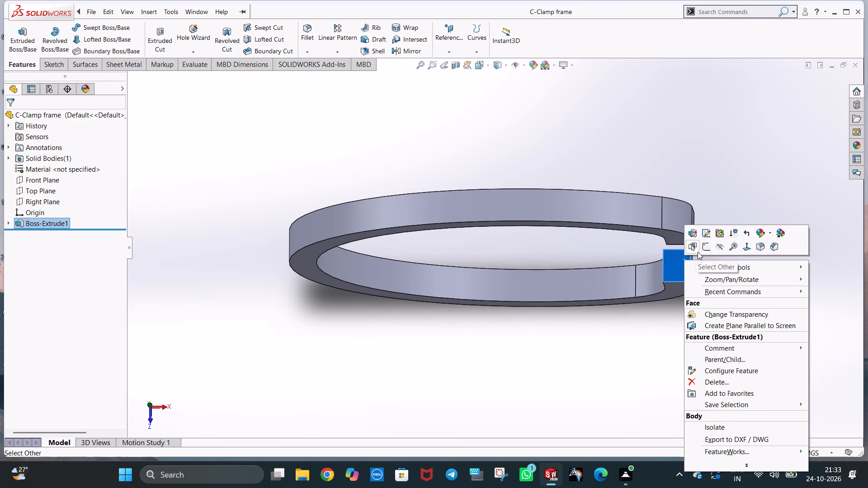
key("ctrl+1")
key("Escape")
key("Escape")
key("ctrl+1")
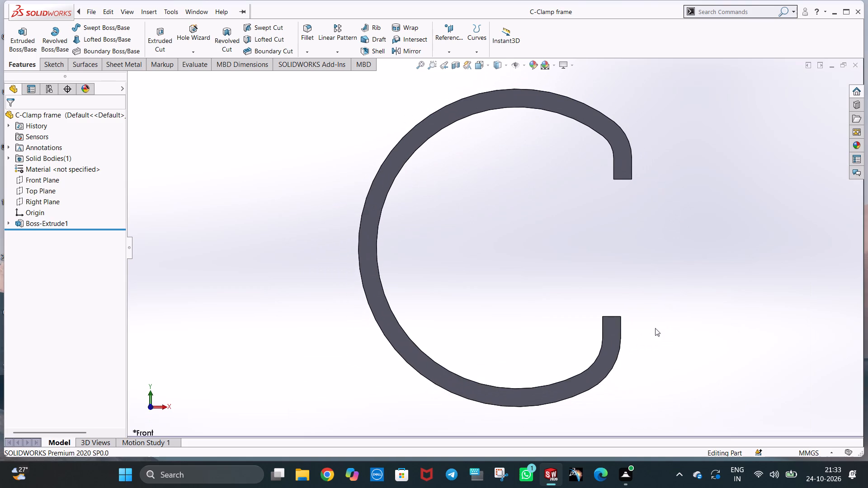
right_click(593, 374)
left_click(614, 263)
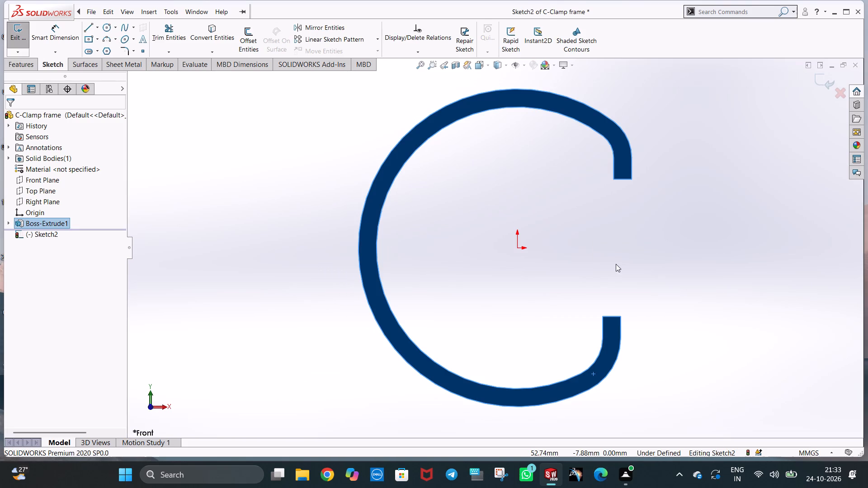
middle_click_drag(616, 264, 614, 344)
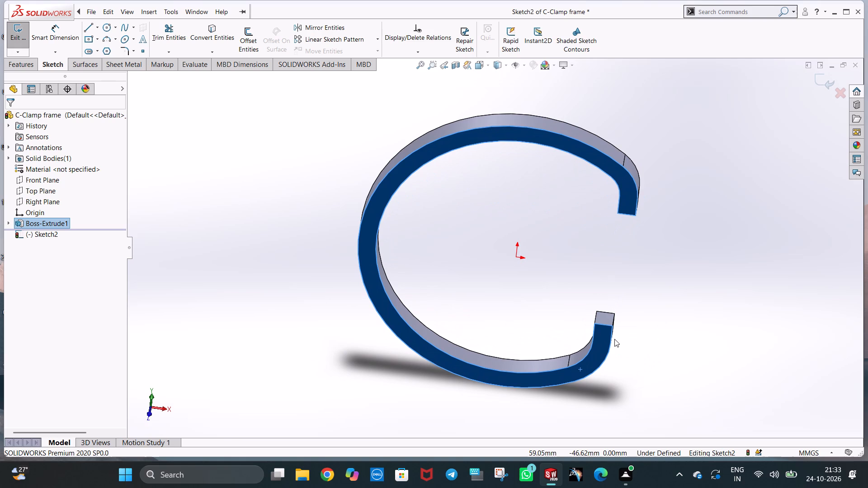
key("ctrl+1")
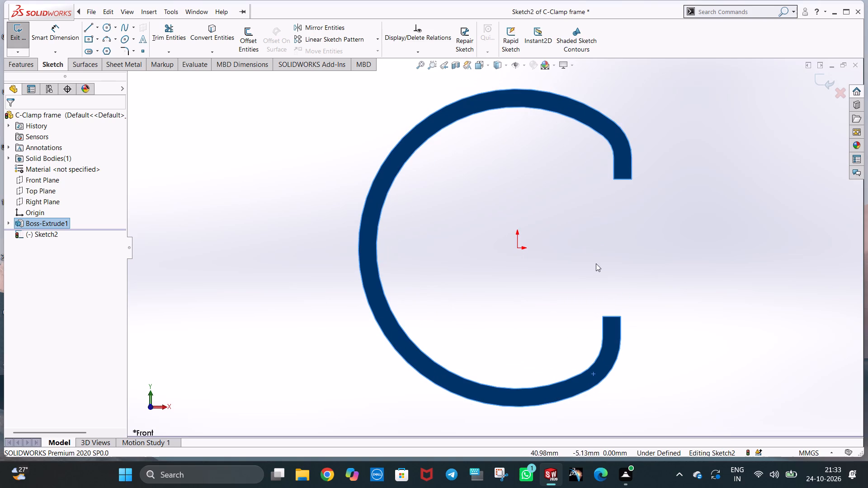
Sketch a horizontal line about 20 mm long from the inner corner of the frame's upper open end toward the inside.
left_click(88, 30)
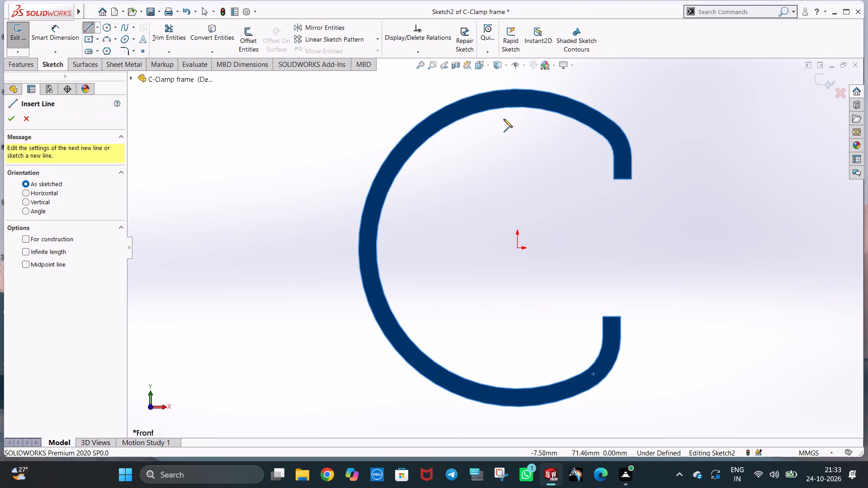
left_click(613, 178)
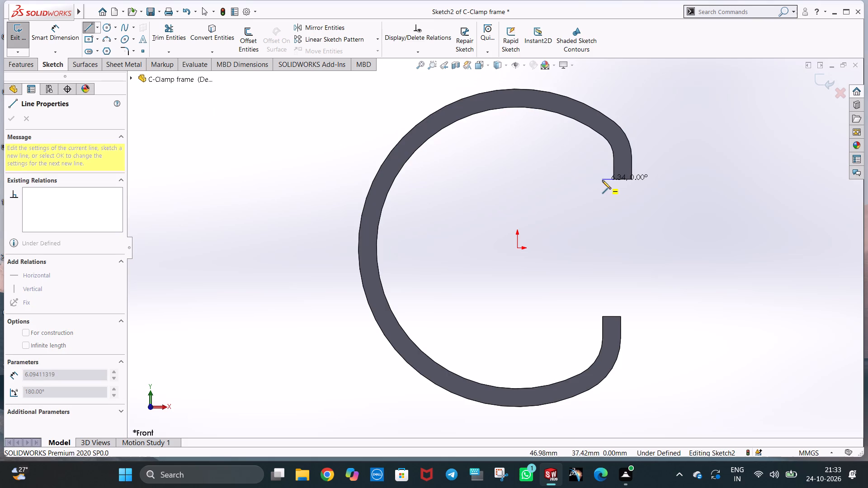
left_click(576, 179)
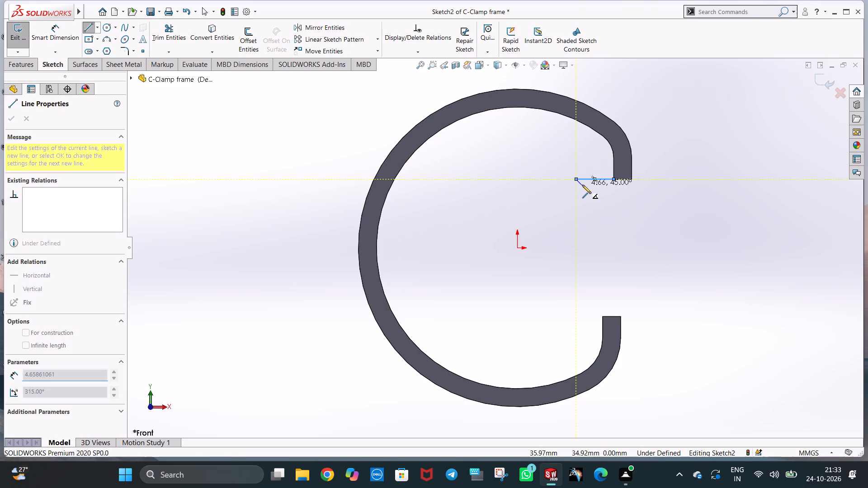
key("Escape")
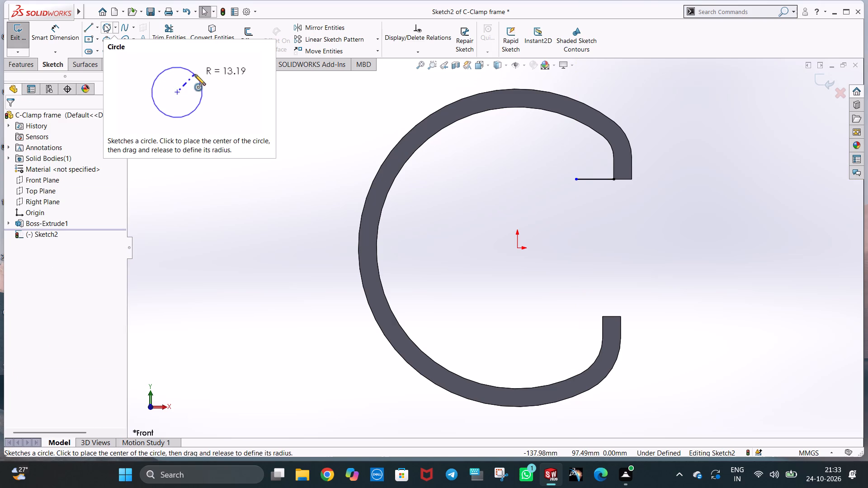
Sketch a circle of radius 12 mm inside the frame, near the free end of the upper horizontal line.
left_click(104, 24)
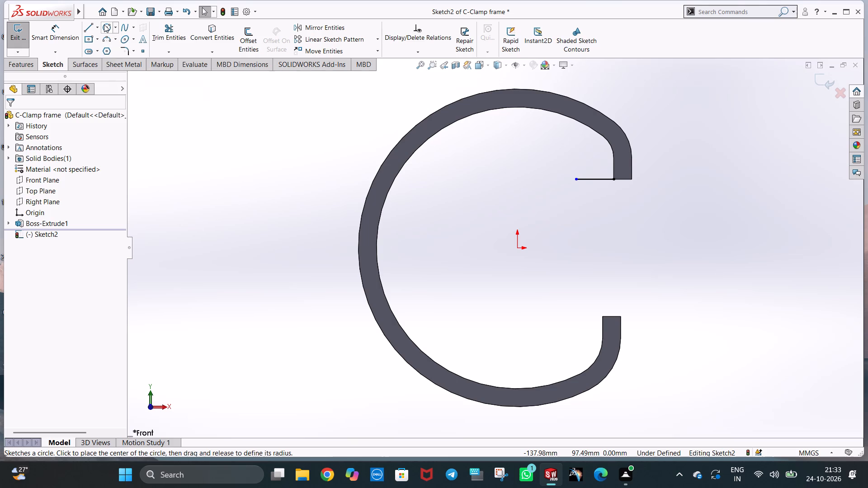
left_click(546, 199)
left_click(563, 212)
type("12")
key("Return")
key("Escape")
key("Escape")
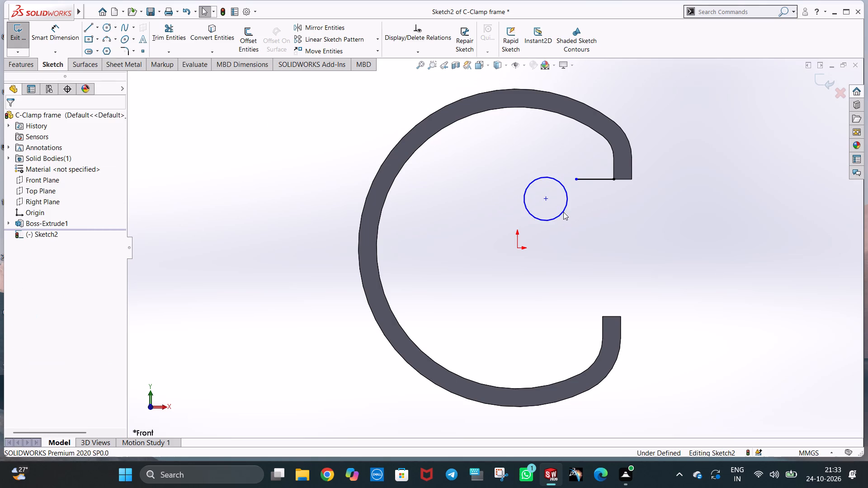
Make the circle coincident with the free endpoint of the upper horizontal line.
left_click(657, 213)
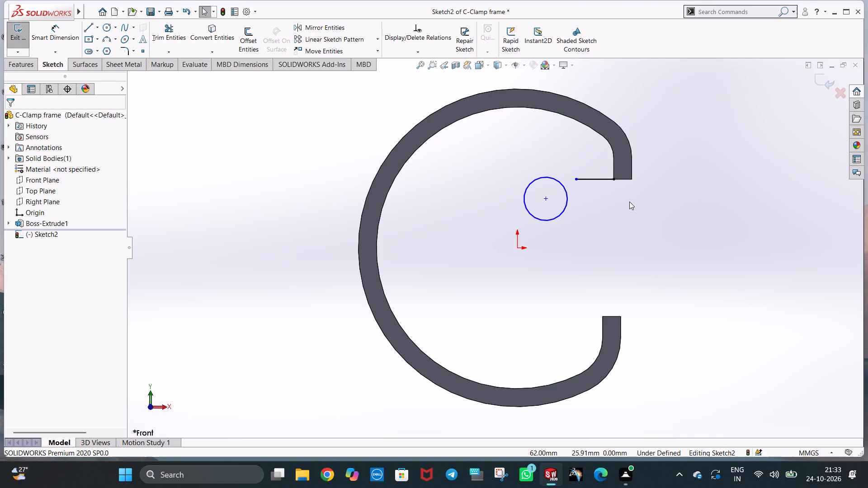
left_click(634, 219)
left_click(562, 188, "ctrl")
left_click(575, 180, "ctrl")
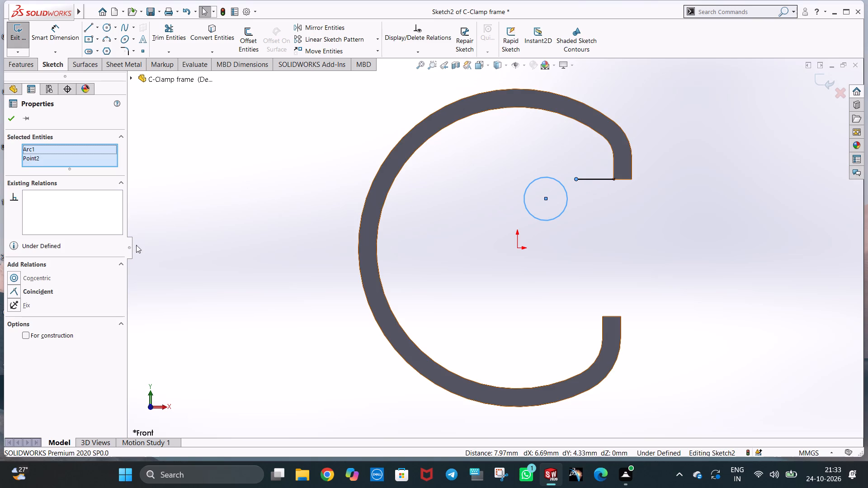
left_click(47, 288, "ctrl")
left_click(607, 243)
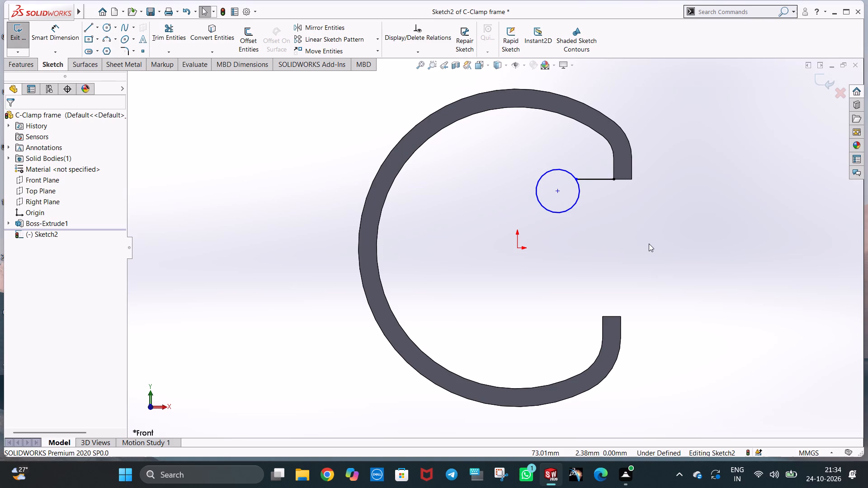
Sketch a horizontal line about 15 mm long inward from the lower end's inner corner, vertically aligned with the upper line's free end.
left_click(87, 26)
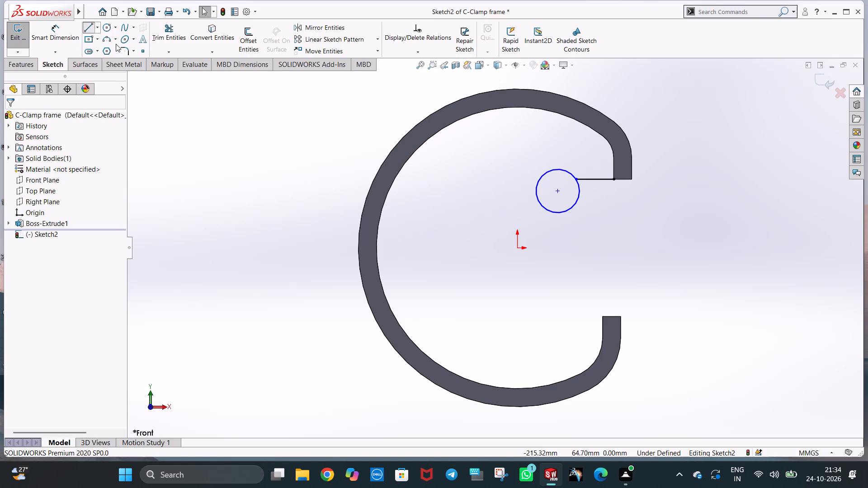
left_click(605, 317)
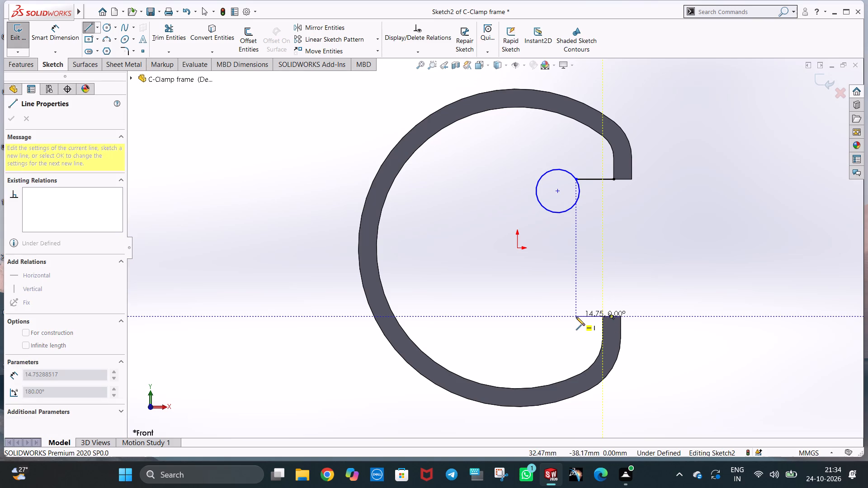
left_click(574, 317)
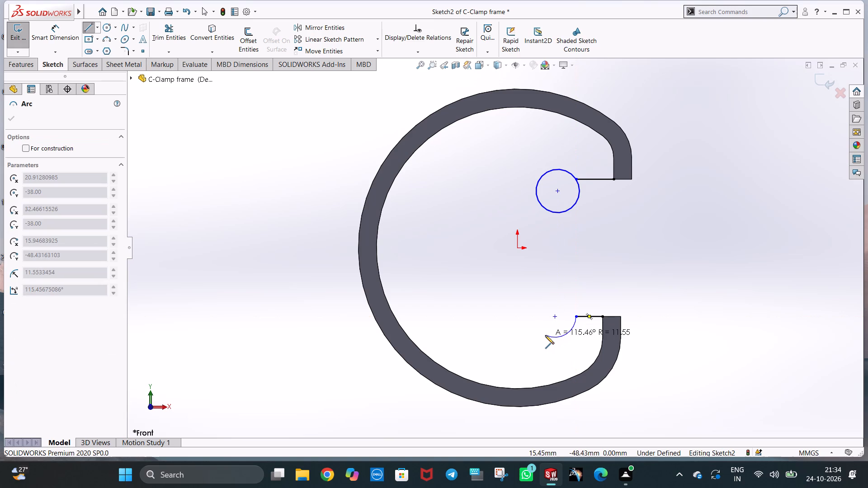
Continue from the lower line with an arc of about 13 mm radius and a connecting arc of about 25 mm radius ending on the circle.
left_click(546, 295)
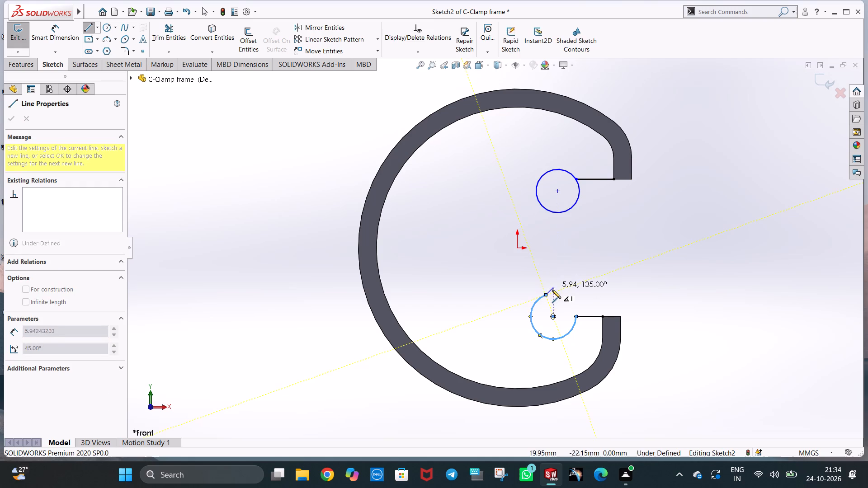
left_click(548, 209)
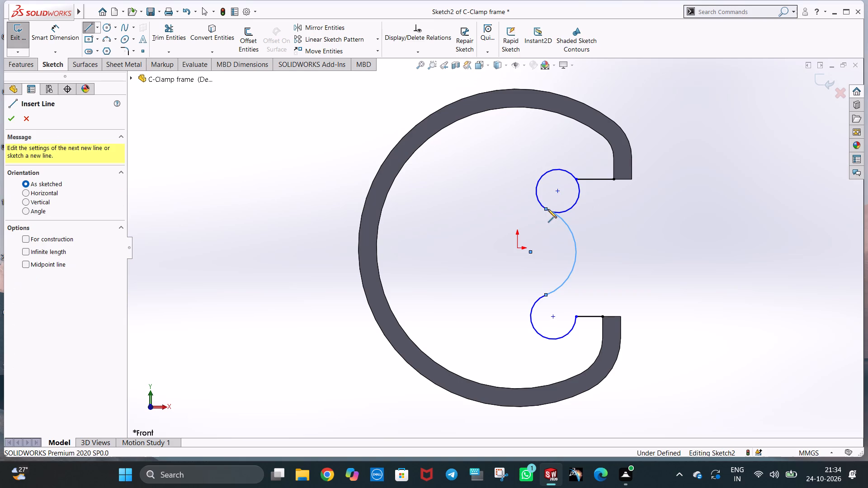
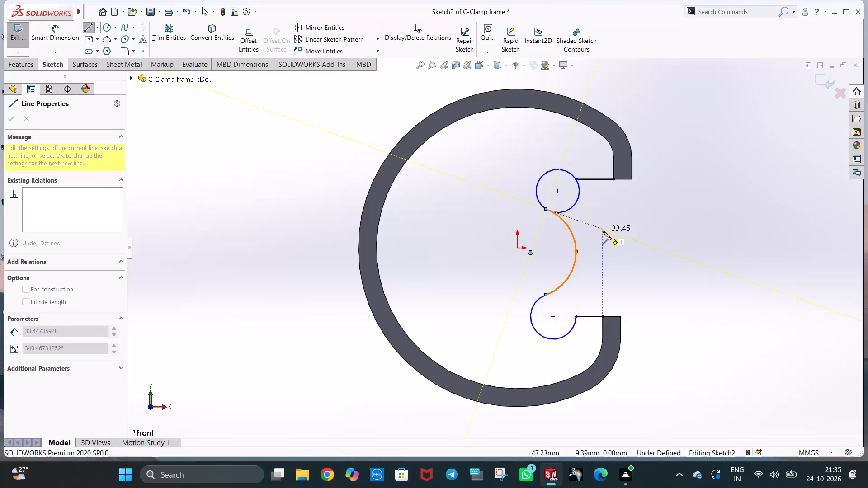
Trim away the upper circle's portion facing the opening and the small overlap where it meets the large connecting arc.
key("Escape")
key("Escape")
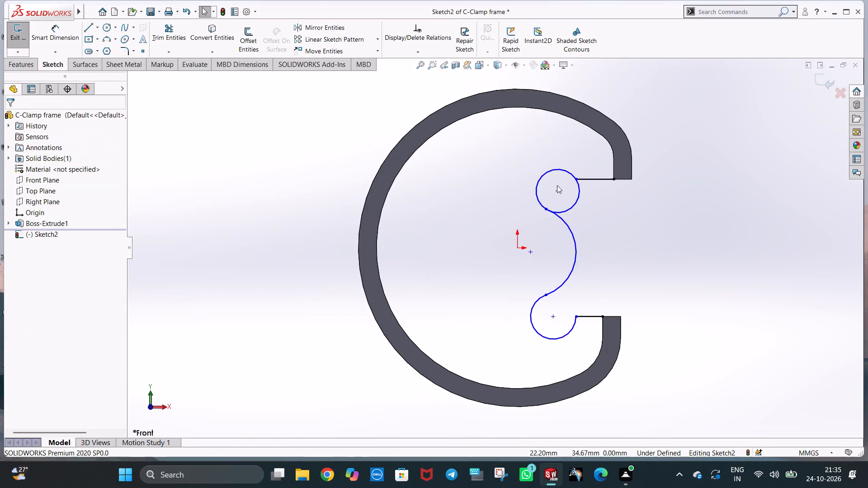
left_click(172, 33)
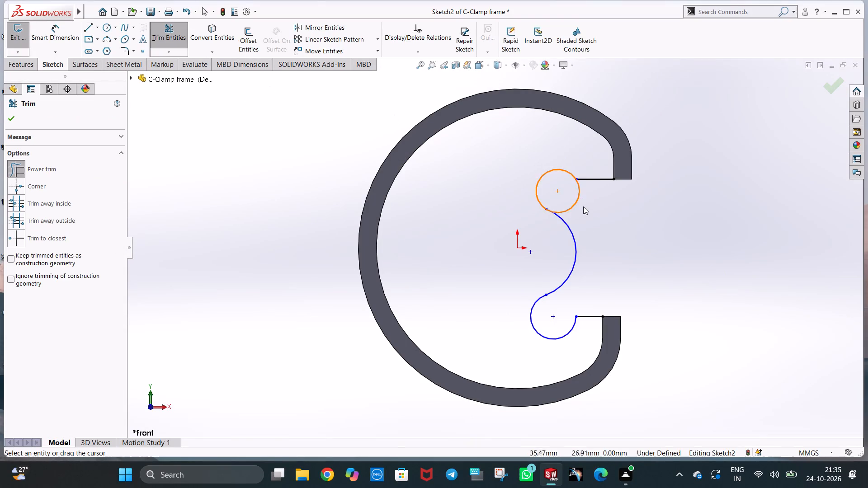
left_click_drag(585, 209, 572, 192)
scroll(577, 213, "down", 7)
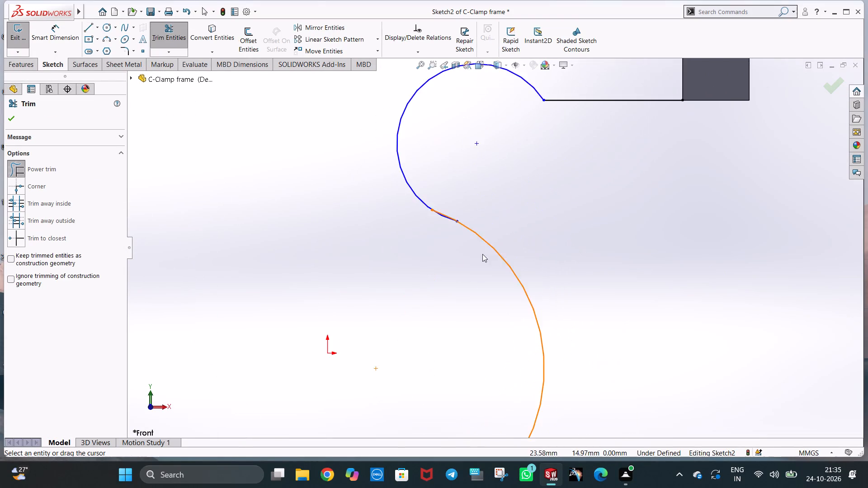
scroll(482, 254, "down", 3)
left_click_drag(425, 202, 425, 191)
scroll(590, 234, "up", 4)
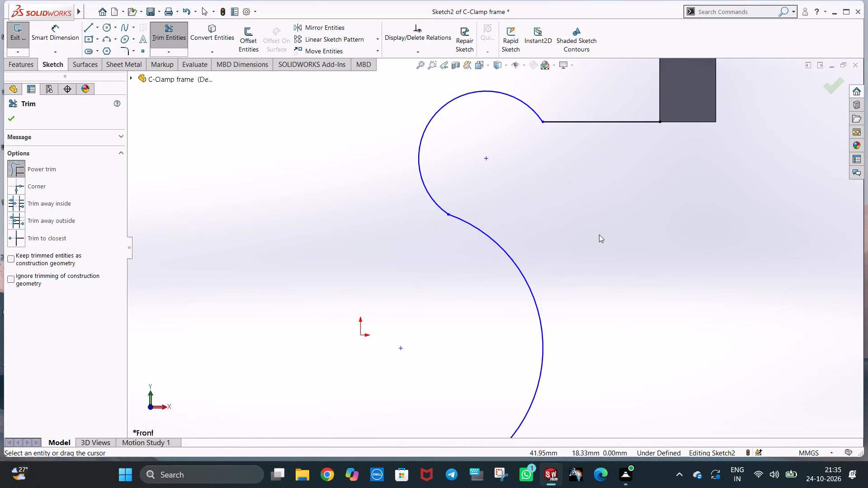
scroll(599, 235, "up", 6)
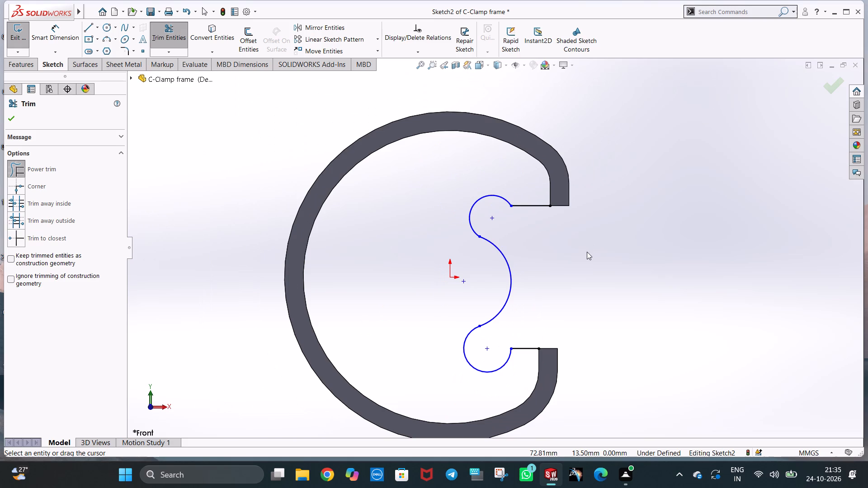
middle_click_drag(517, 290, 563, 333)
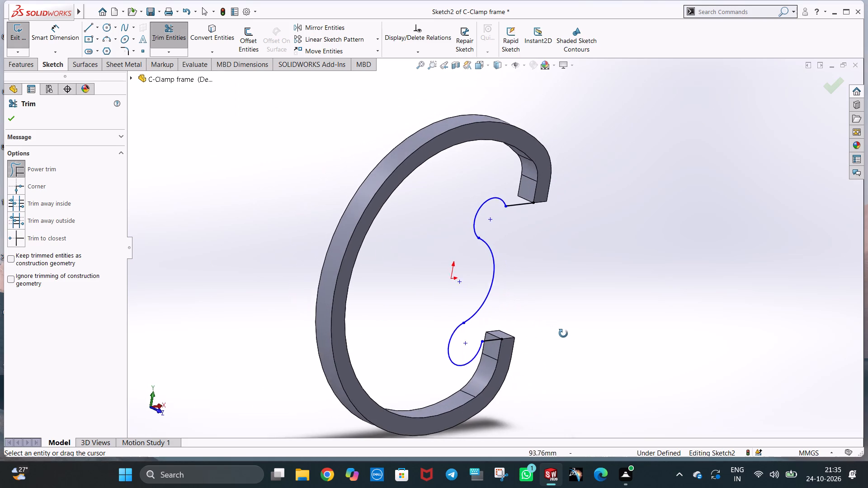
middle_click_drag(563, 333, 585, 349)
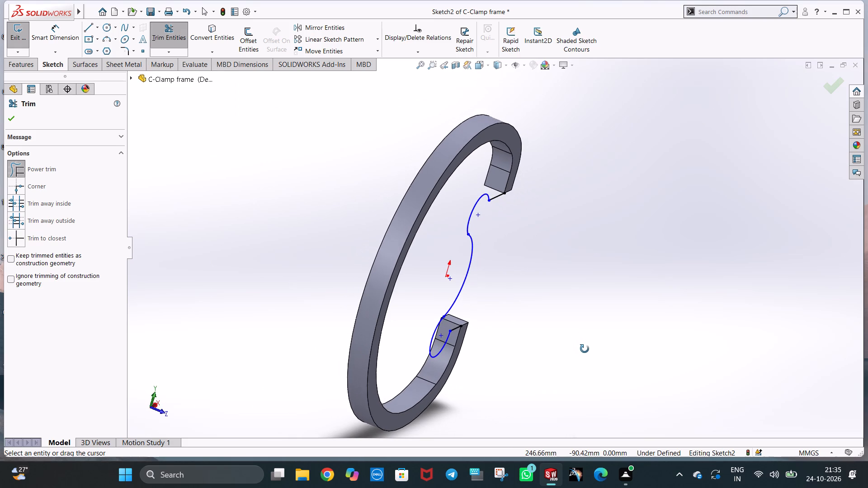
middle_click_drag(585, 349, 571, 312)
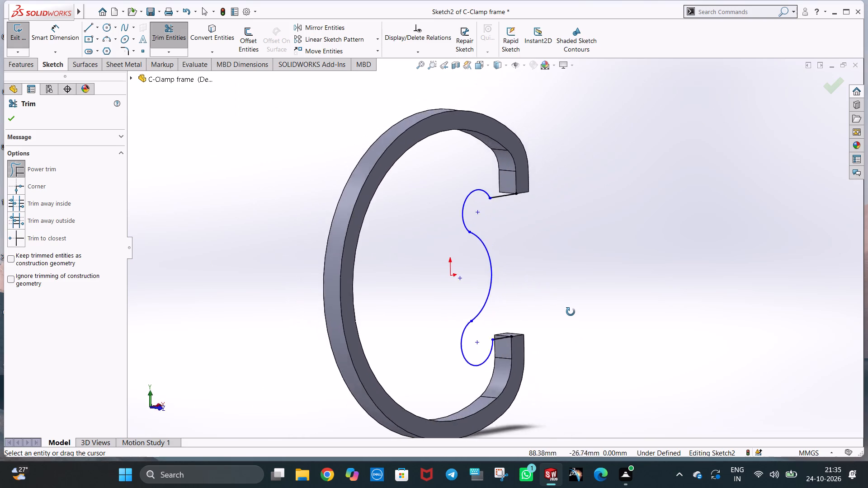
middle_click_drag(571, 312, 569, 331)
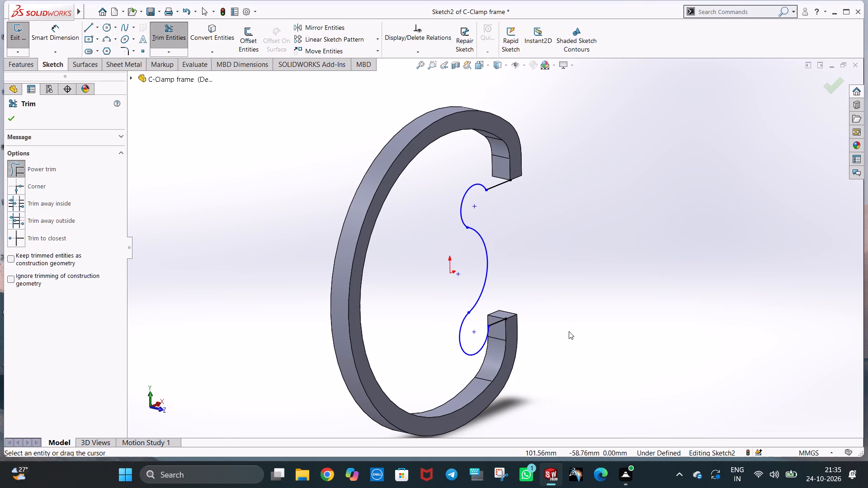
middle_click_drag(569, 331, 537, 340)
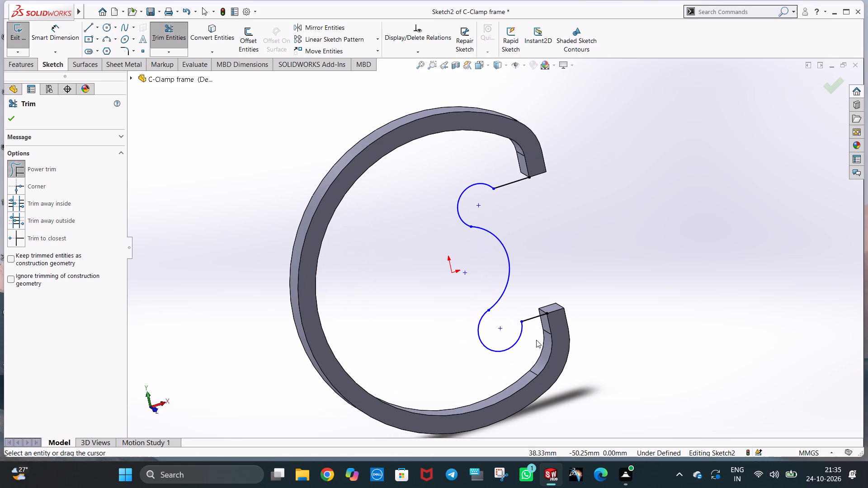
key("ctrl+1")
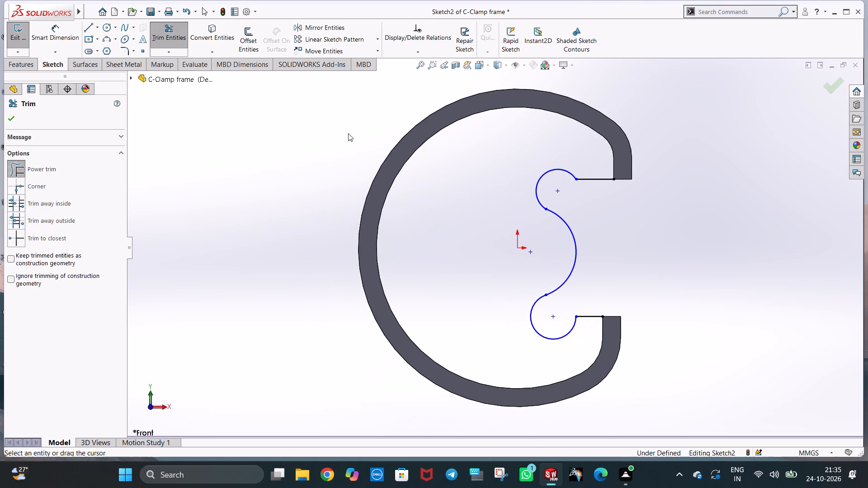
Start a boss extrusion of the sketch, closing it with model edges in the reversed direction so it fills the C's interior.
left_click(15, 67)
left_click(26, 51)
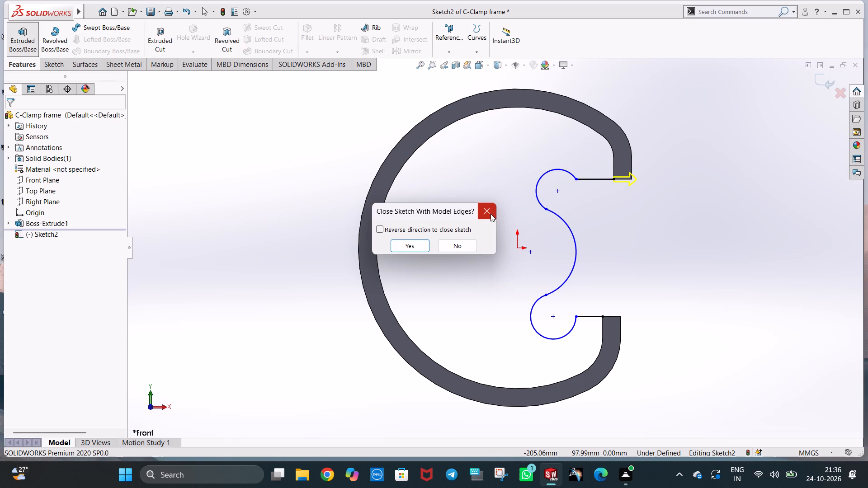
left_click(381, 234)
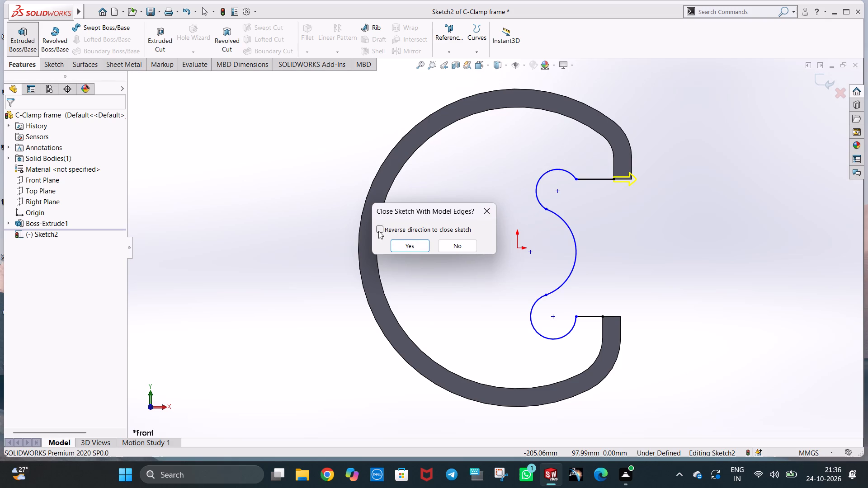
left_click(378, 231)
left_click(411, 247)
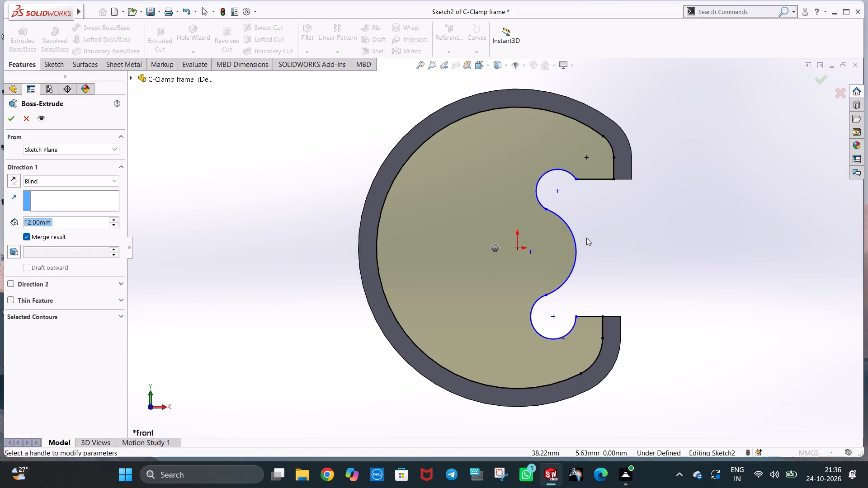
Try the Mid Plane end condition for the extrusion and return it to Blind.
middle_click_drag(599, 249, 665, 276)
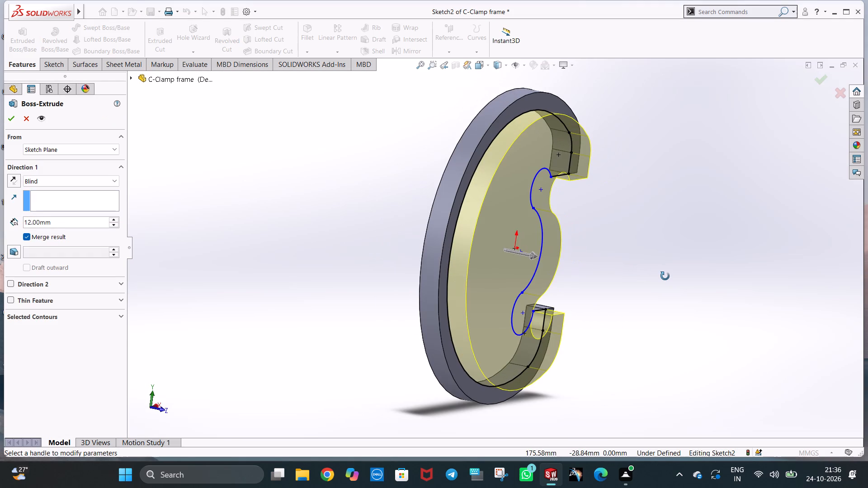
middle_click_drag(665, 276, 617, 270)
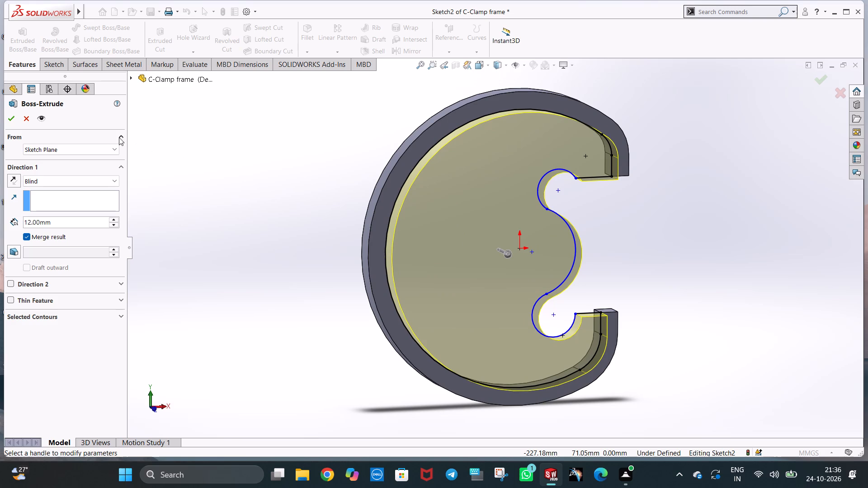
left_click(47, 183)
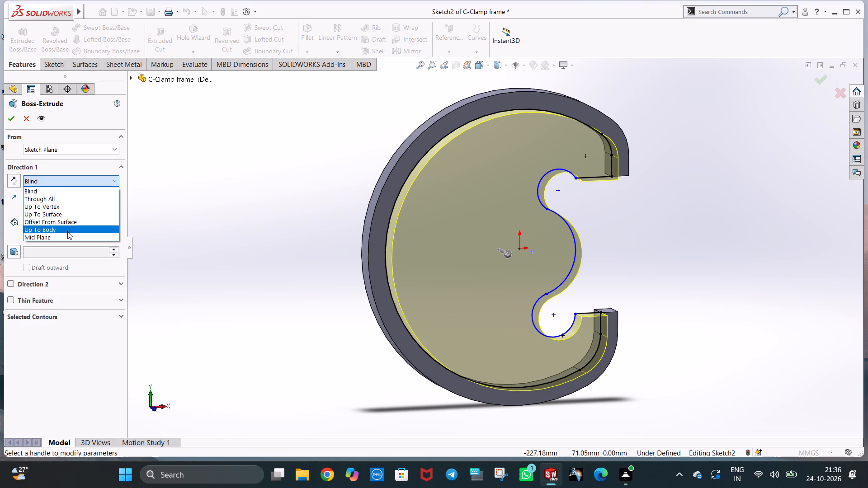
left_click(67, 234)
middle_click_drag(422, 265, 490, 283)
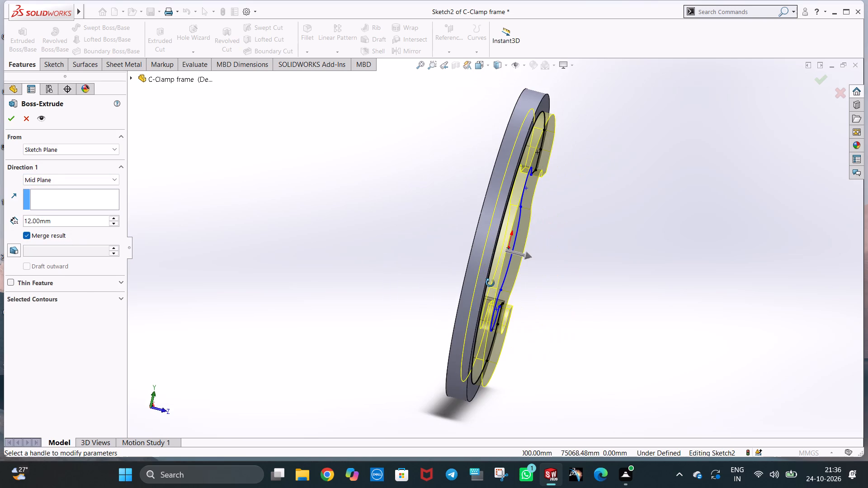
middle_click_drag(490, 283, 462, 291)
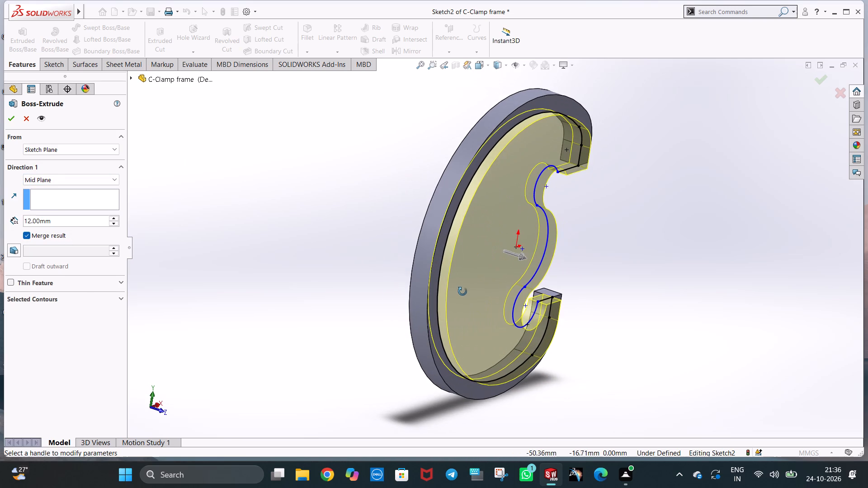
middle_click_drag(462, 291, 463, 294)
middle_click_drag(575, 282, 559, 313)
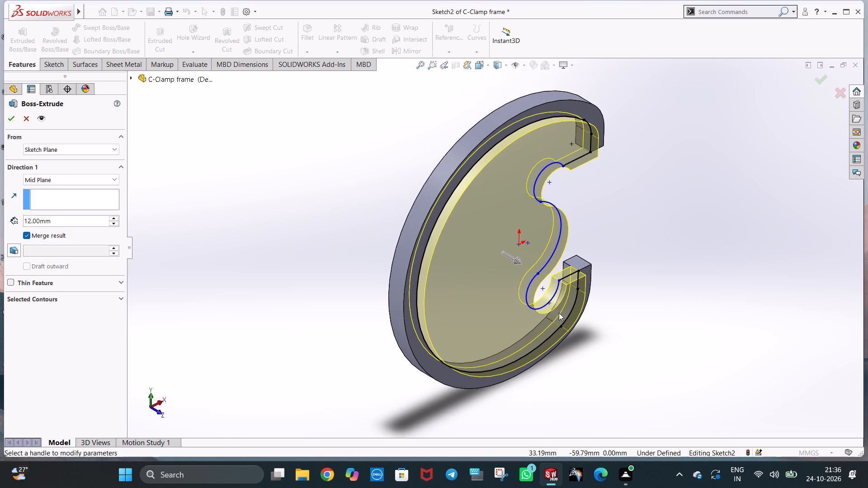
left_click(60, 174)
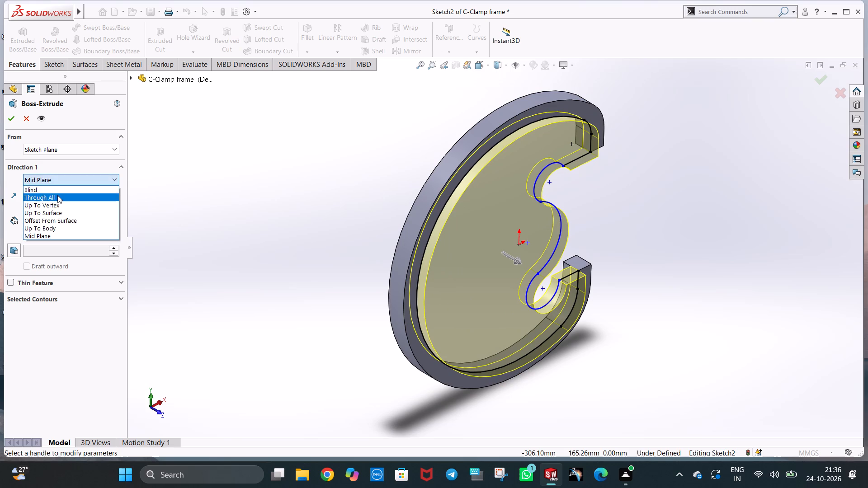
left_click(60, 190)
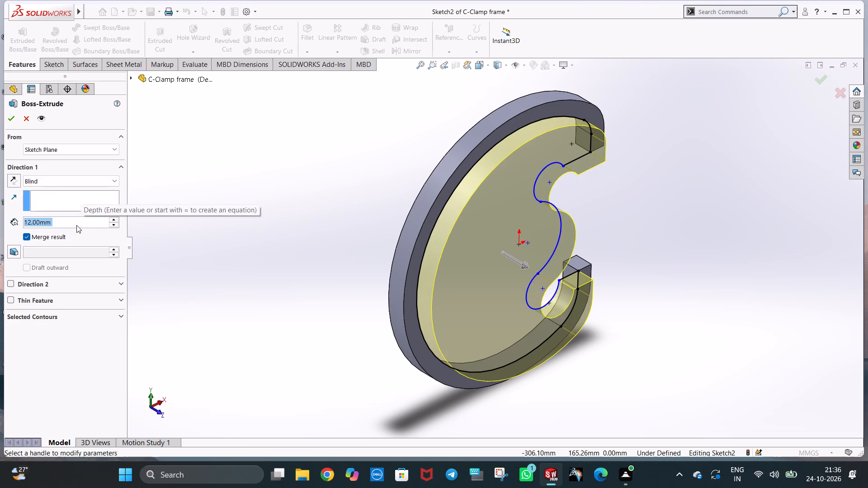
Extrude the closed profile 10 mm blind in the reversed direction, merged with the C-shaped frame.
left_click(14, 185)
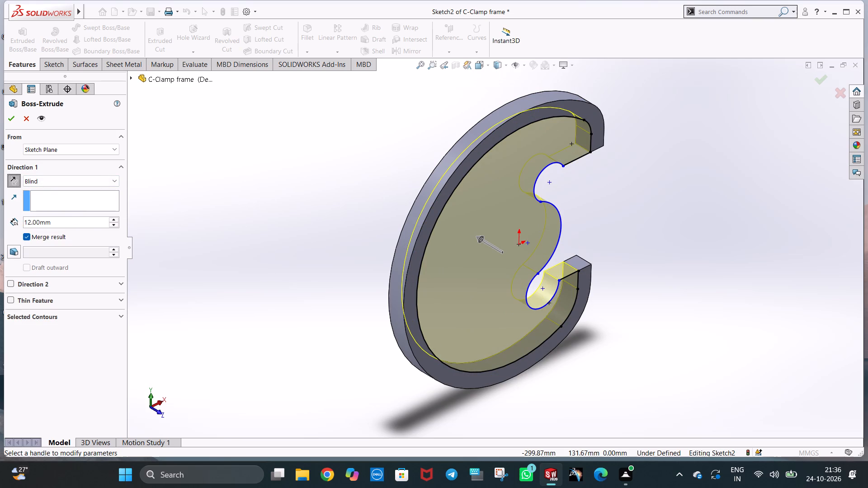
left_click_drag(73, 223, 20, 220)
type("10")
key("Return")
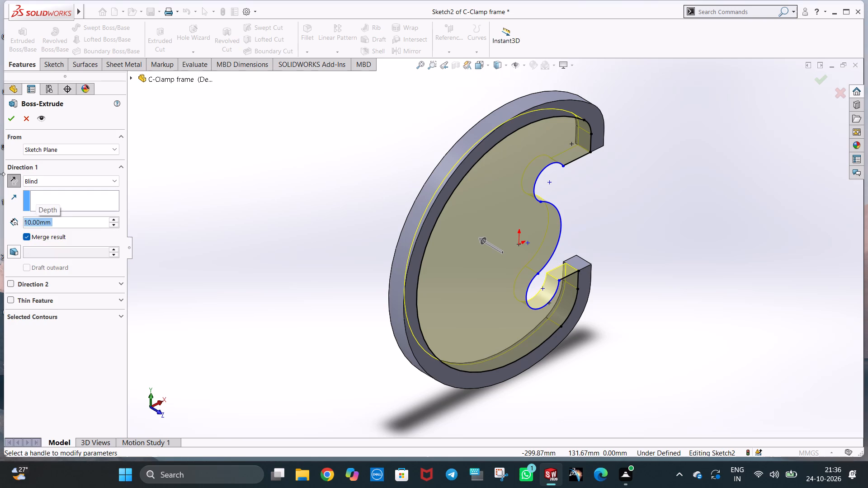
left_click(13, 120)
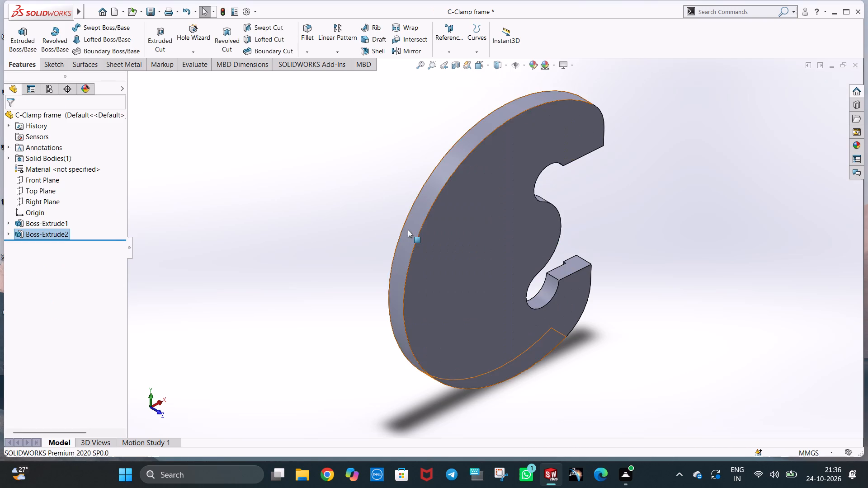
Start a new sketch on the frame's large front face, viewed straight on.
middle_click_drag(408, 230, 392, 178)
right_click(480, 224)
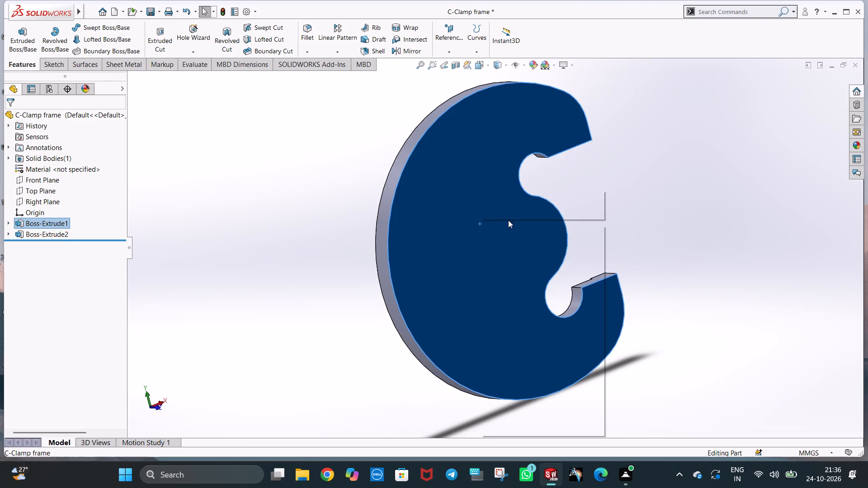
left_click(497, 215)
key("ctrl+8")
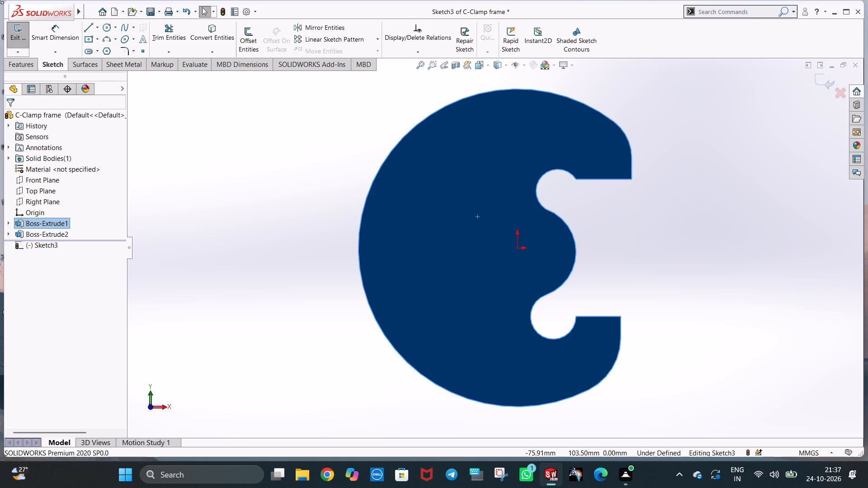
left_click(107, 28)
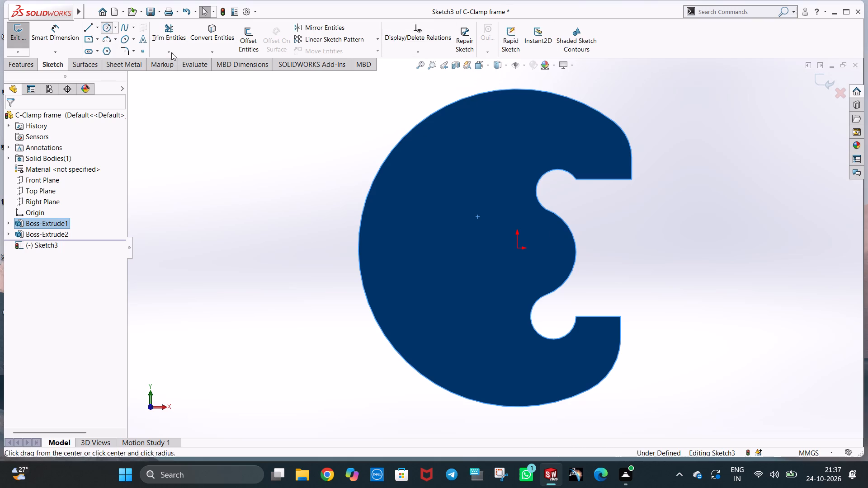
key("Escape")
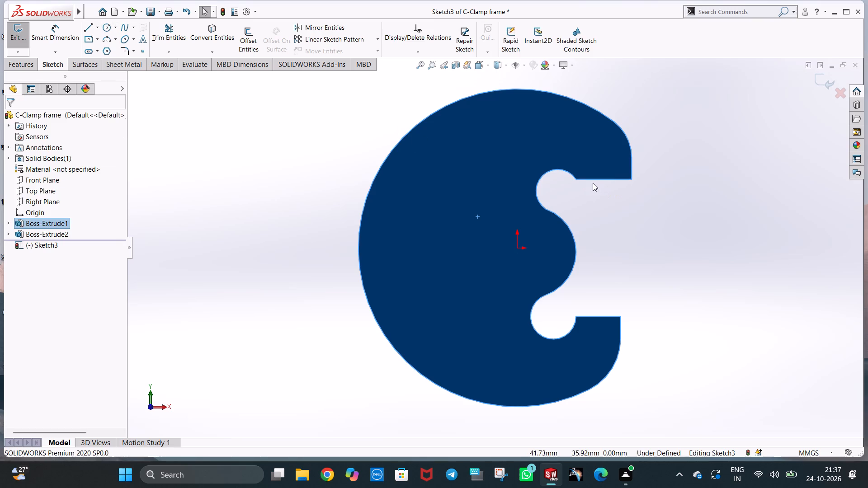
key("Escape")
Sketch a horizontal line about 31 mm long along the upper jaw's lower edge, from its outer corner to the rounded notch.
left_click(87, 31)
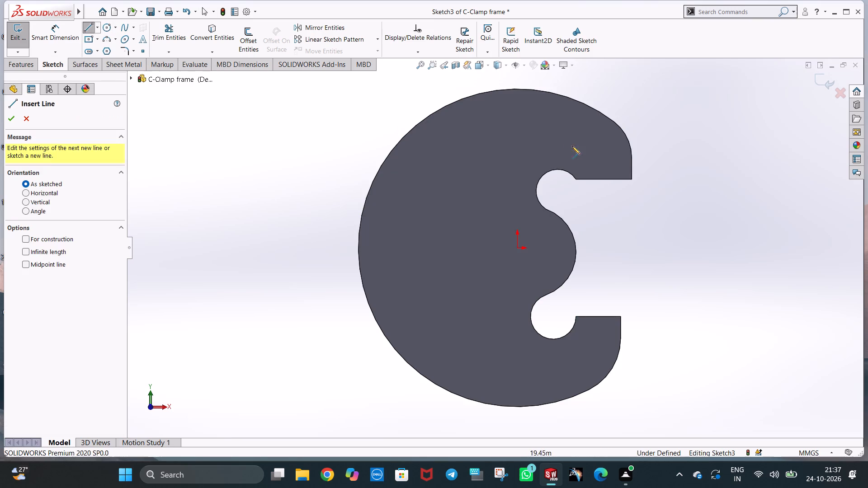
left_click(632, 178)
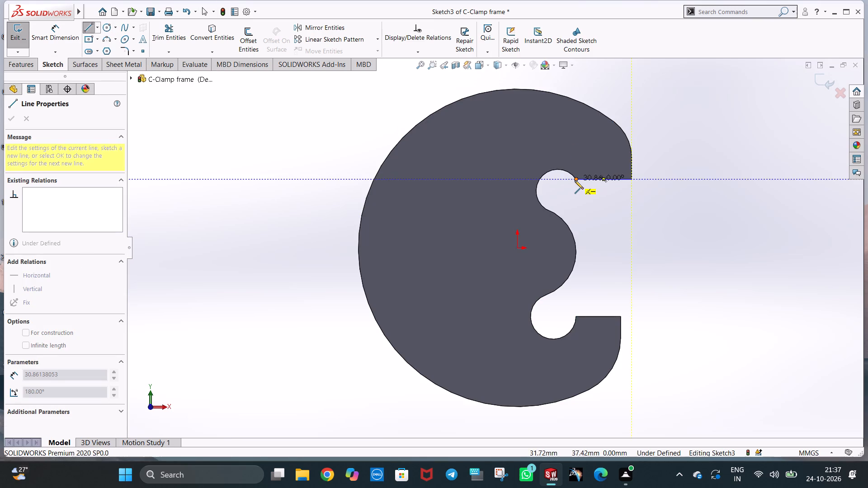
left_click(575, 180)
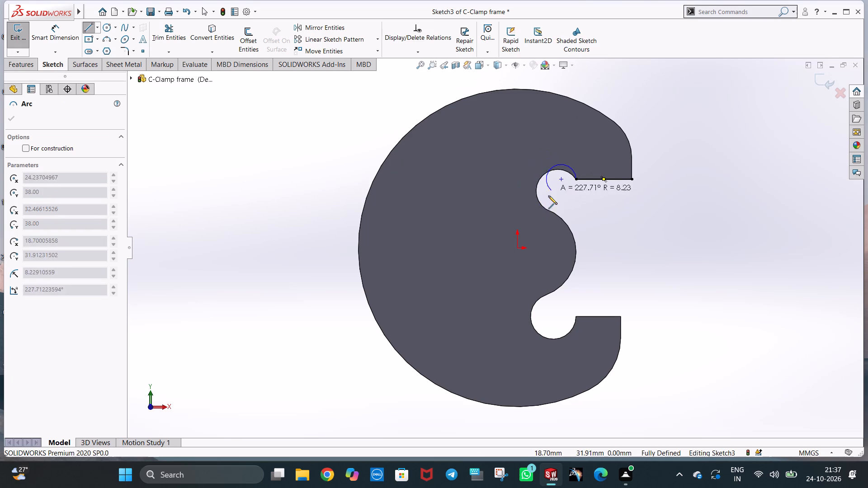
key("Escape")
key("Escape")
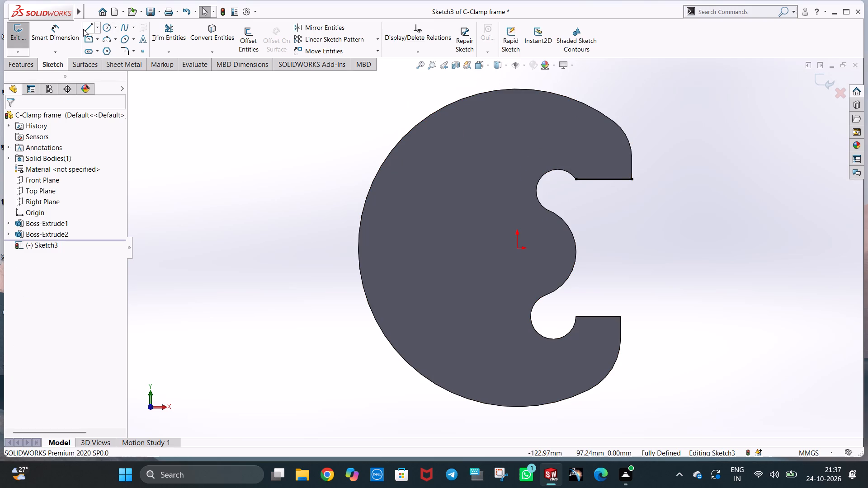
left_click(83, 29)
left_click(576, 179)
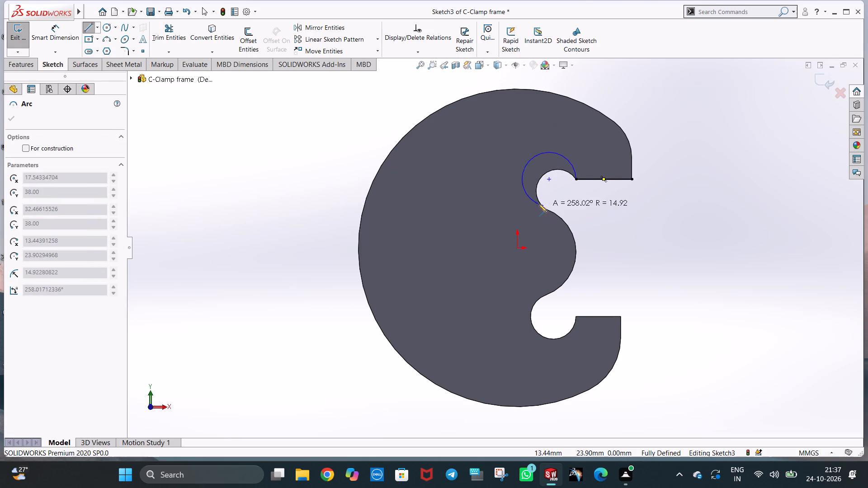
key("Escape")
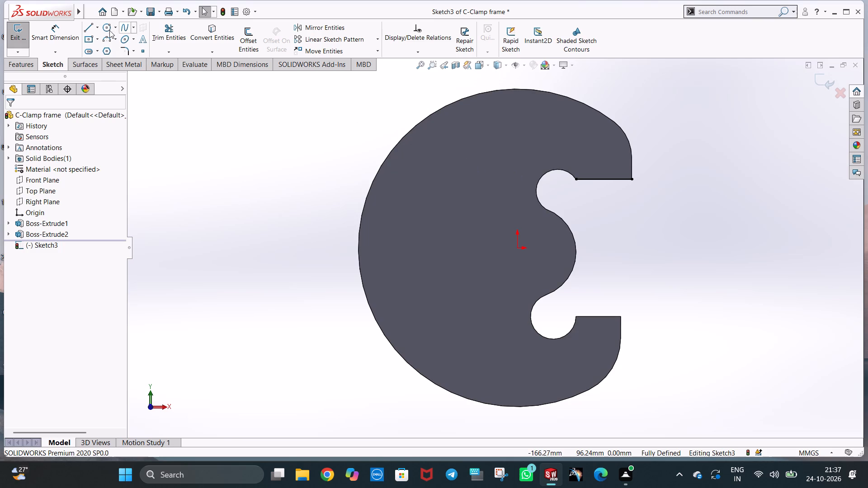
Sketch a circle concentric with the upper rounded notch and set its radius to 12 mm.
left_click(108, 30)
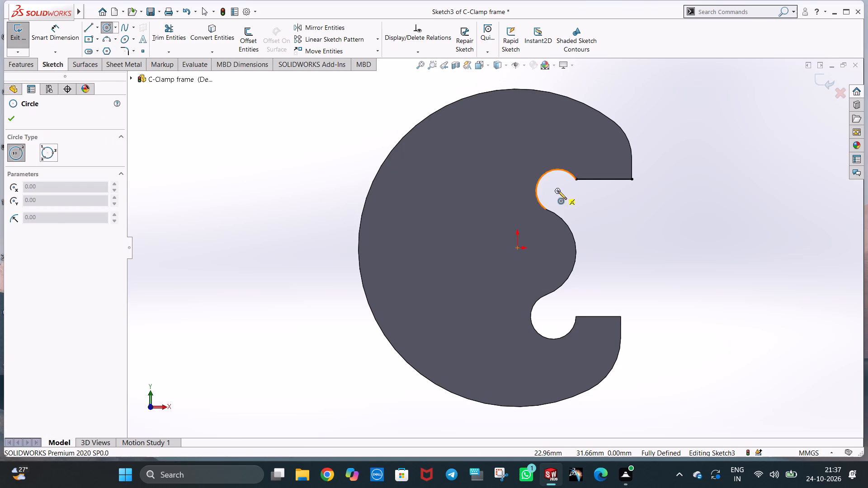
left_click(558, 191)
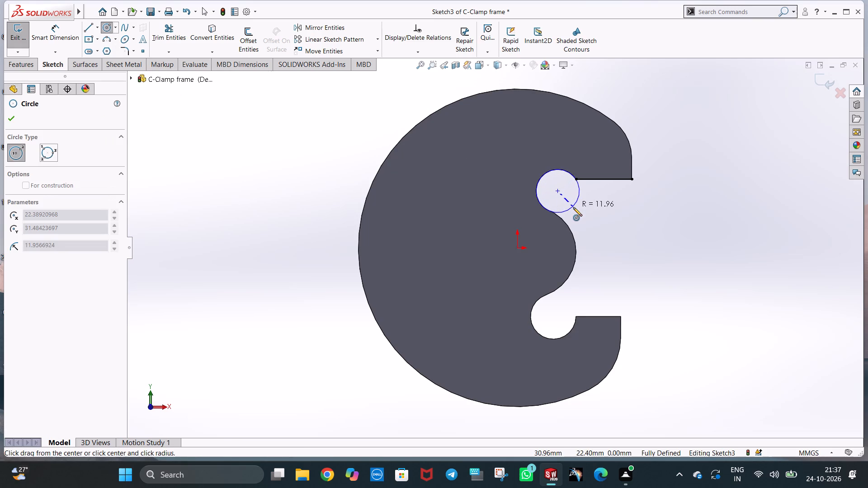
left_click(573, 205)
key("Escape")
key("Escape")
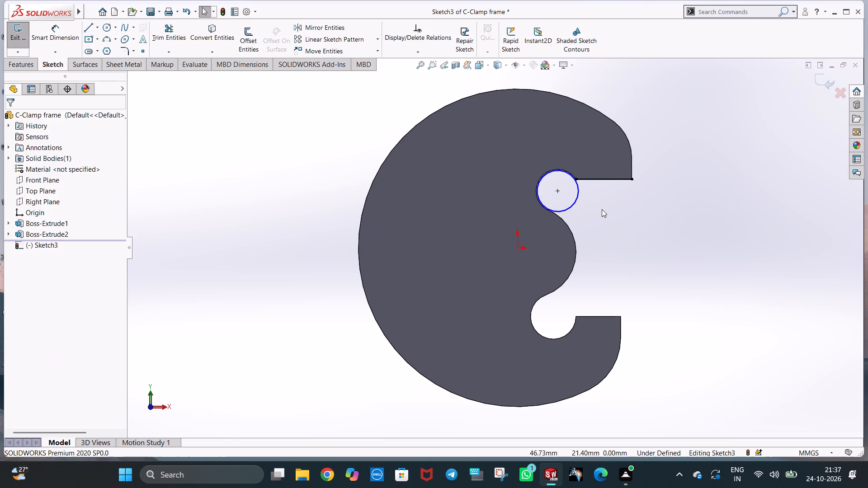
left_click(575, 199)
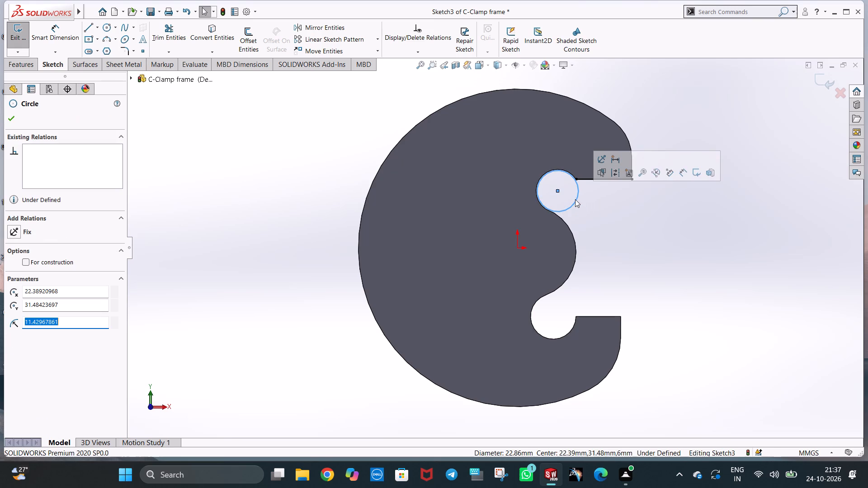
type("12")
key("Return")
left_click(299, 157)
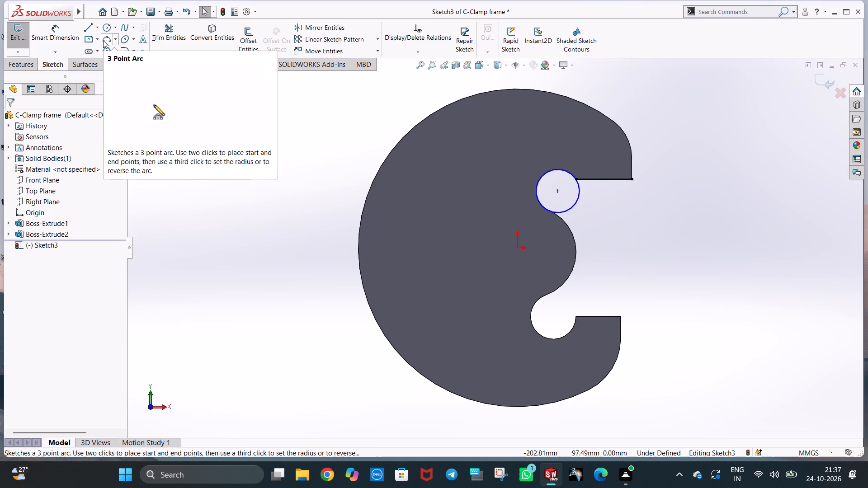
Sketch a continuous line-and-arc chain along the lower jaw's upper edge, around the lower notch and along the central bulge to the upper circle.
left_click(90, 27)
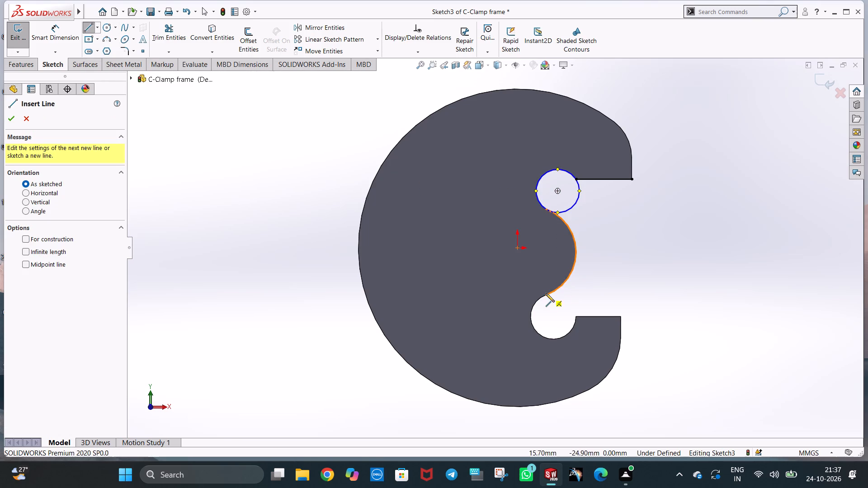
left_click(620, 317)
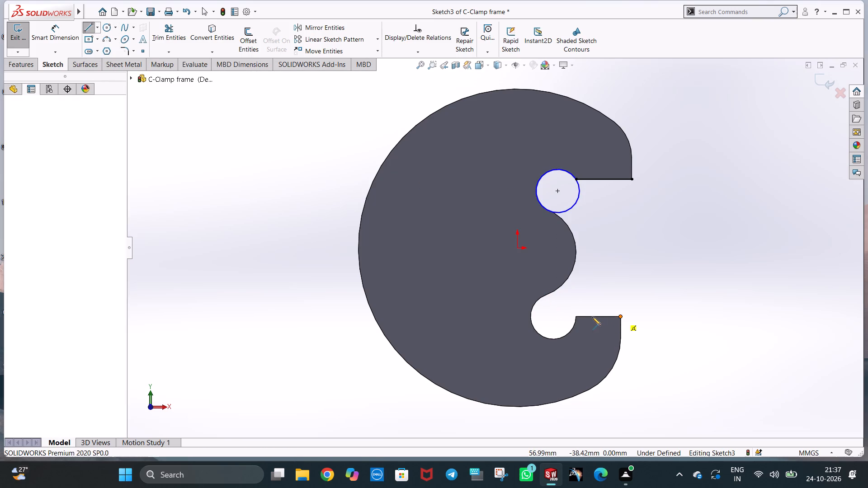
left_click(577, 317)
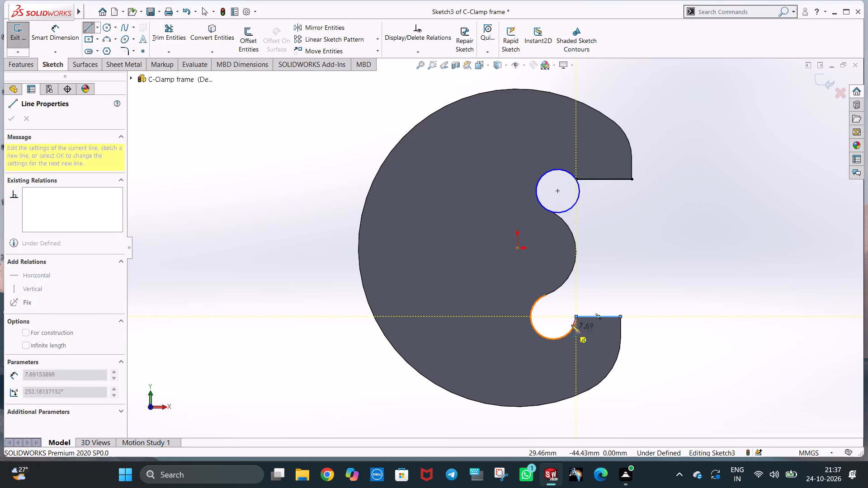
left_click(546, 295)
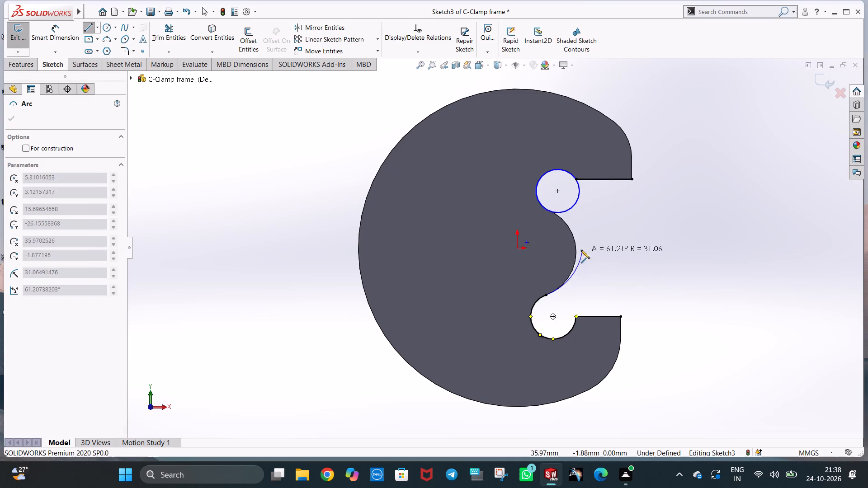
left_click(549, 212)
key("Escape")
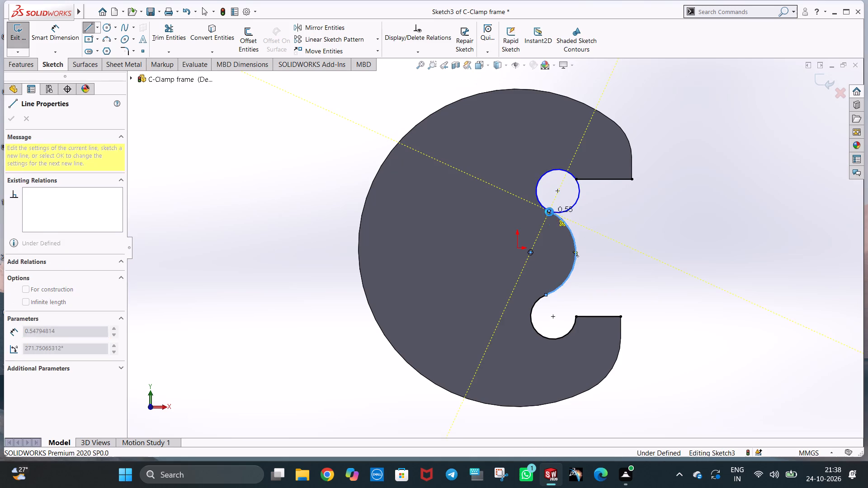
key("Escape")
Trim away the open-side part of the upper circle, keeping only the arc along the notch.
left_click(175, 47)
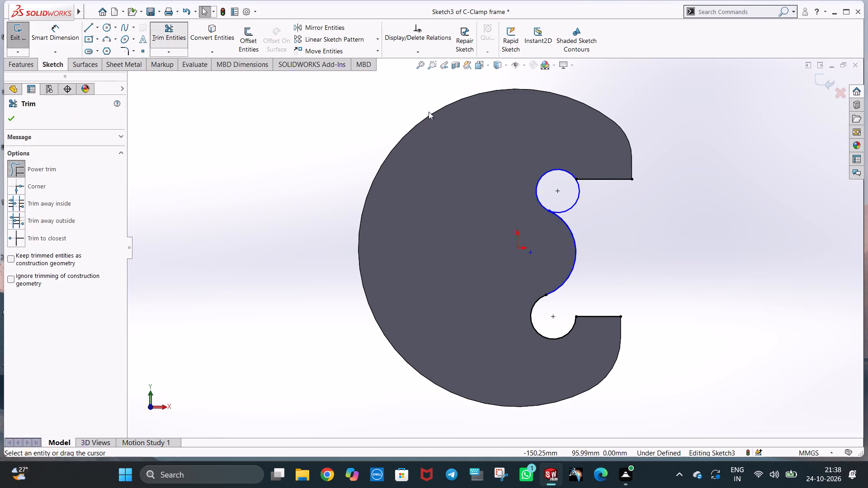
left_click_drag(592, 205, 571, 190)
key("Escape")
key("Escape")
left_click(603, 215)
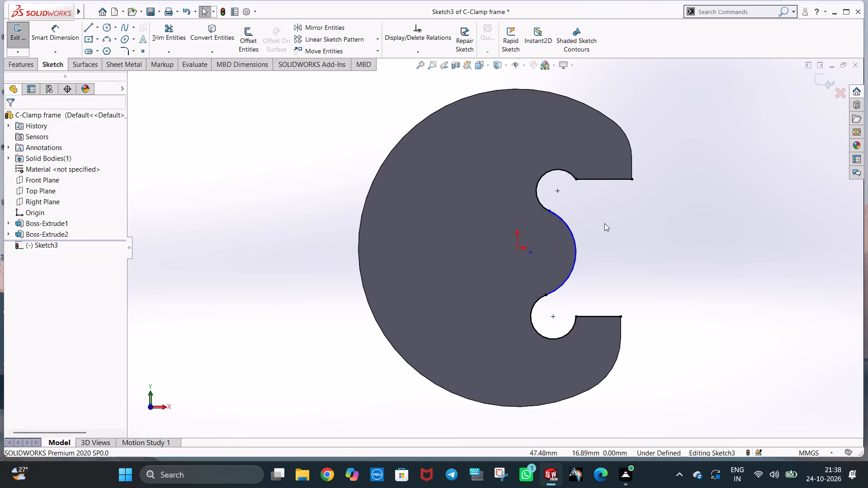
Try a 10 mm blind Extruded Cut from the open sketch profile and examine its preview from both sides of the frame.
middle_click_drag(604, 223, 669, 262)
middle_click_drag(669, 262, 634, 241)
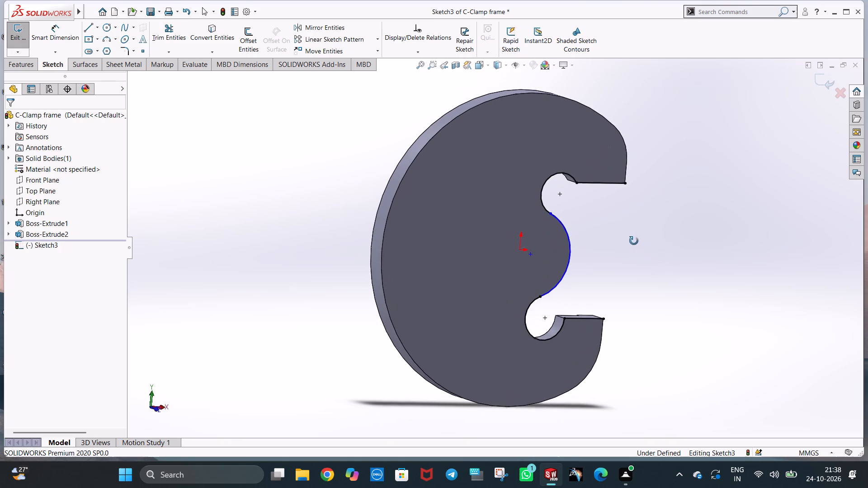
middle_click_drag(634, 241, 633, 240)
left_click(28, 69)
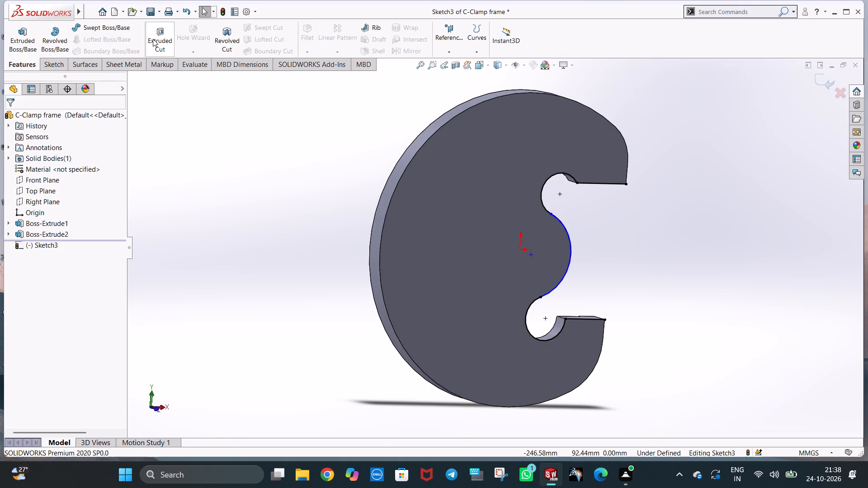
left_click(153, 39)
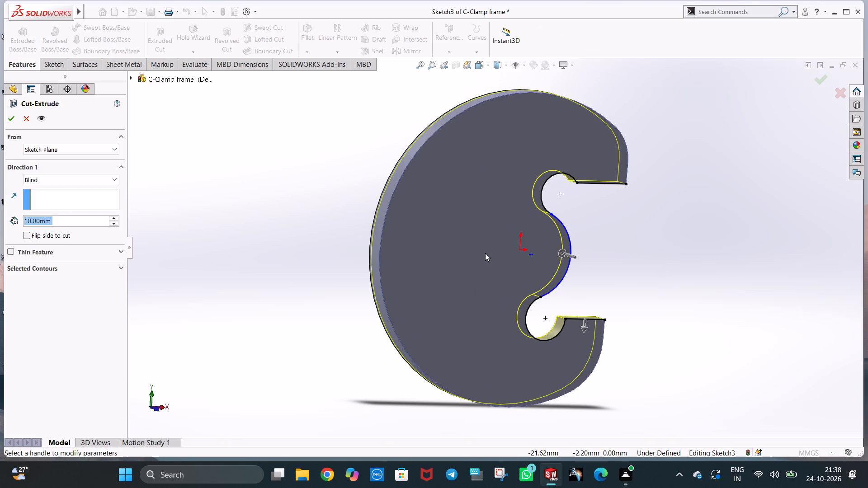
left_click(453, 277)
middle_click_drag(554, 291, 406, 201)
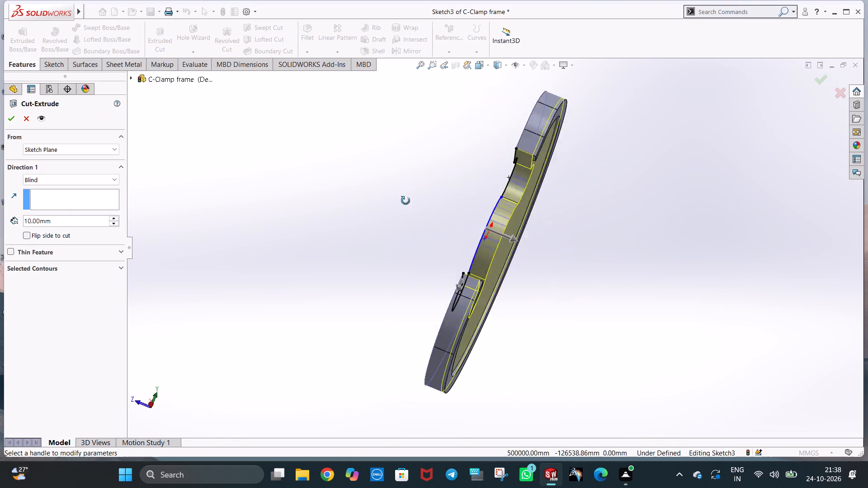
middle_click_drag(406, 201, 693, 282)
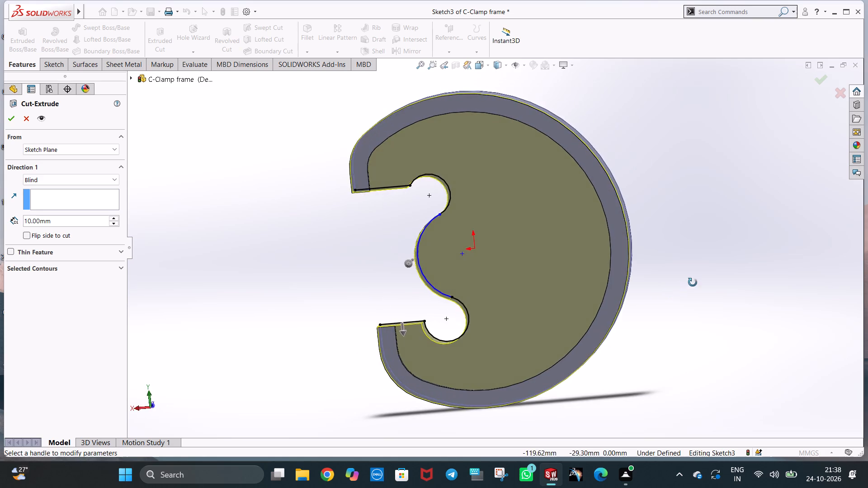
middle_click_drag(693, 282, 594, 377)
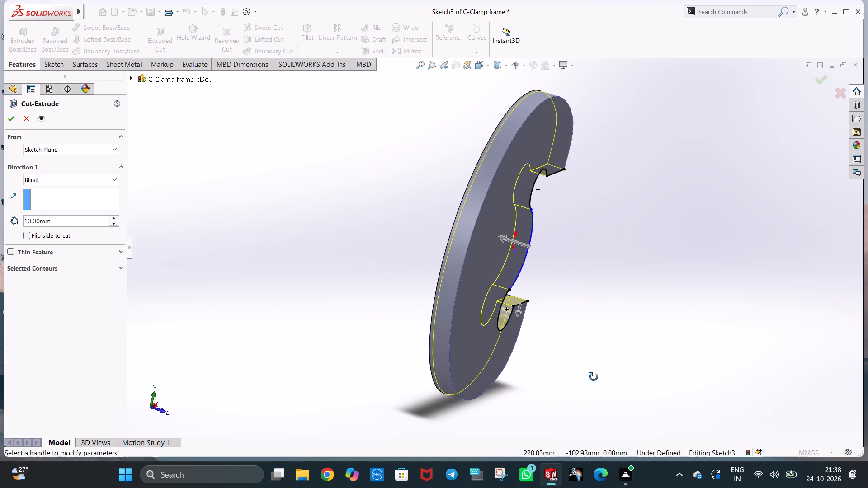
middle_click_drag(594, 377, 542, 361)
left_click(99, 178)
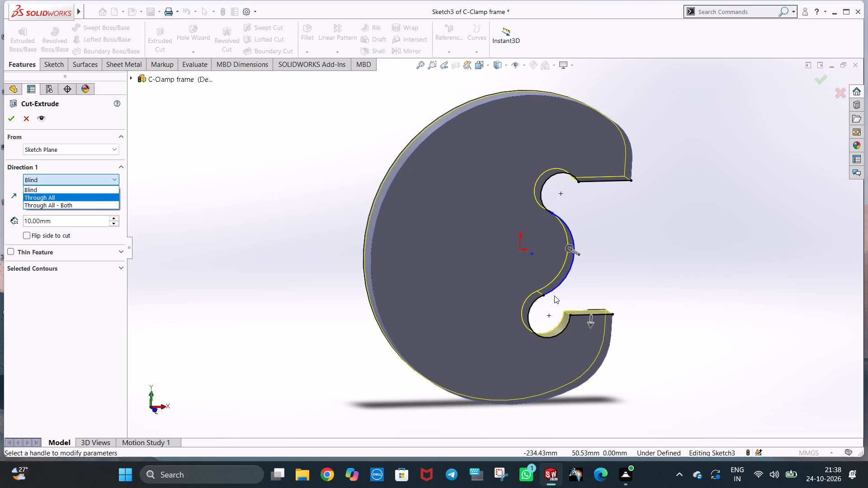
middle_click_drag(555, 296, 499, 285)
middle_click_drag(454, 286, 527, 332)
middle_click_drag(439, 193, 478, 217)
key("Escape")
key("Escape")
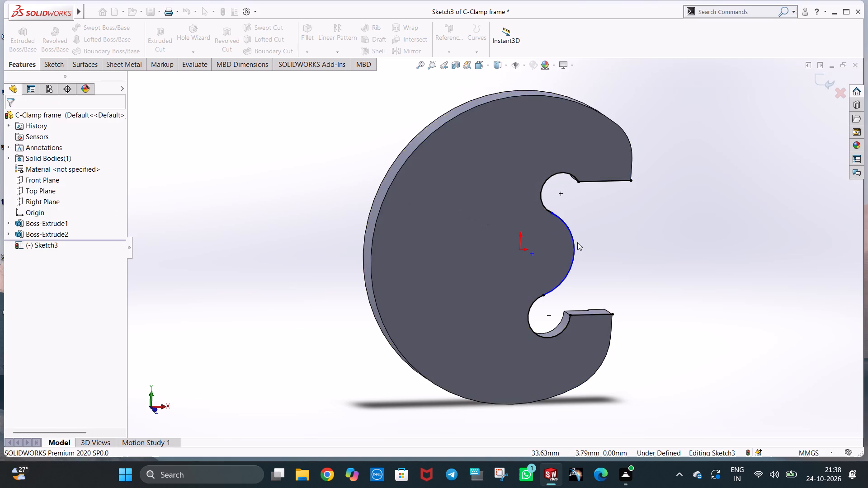
Sketch a circle of about 87.5 mm radius centred on the origin, following the frame's outer edge, in front view.
middle_click_drag(642, 253, 714, 230)
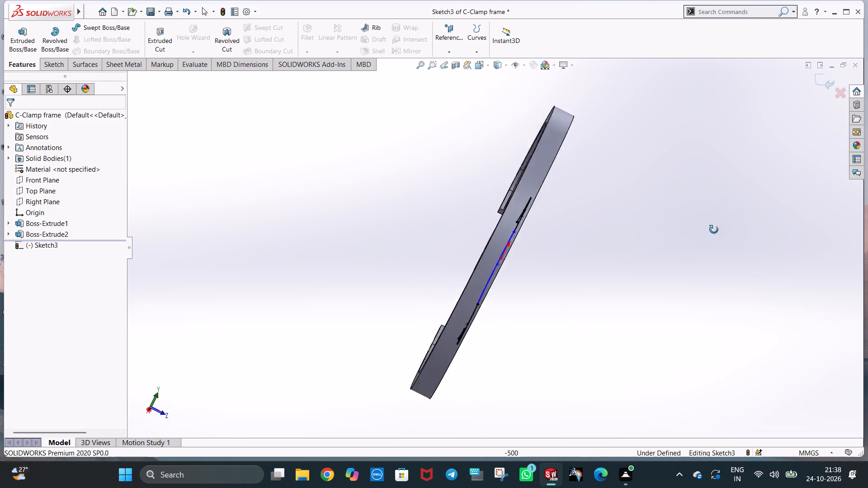
middle_click_drag(714, 230, 519, 240)
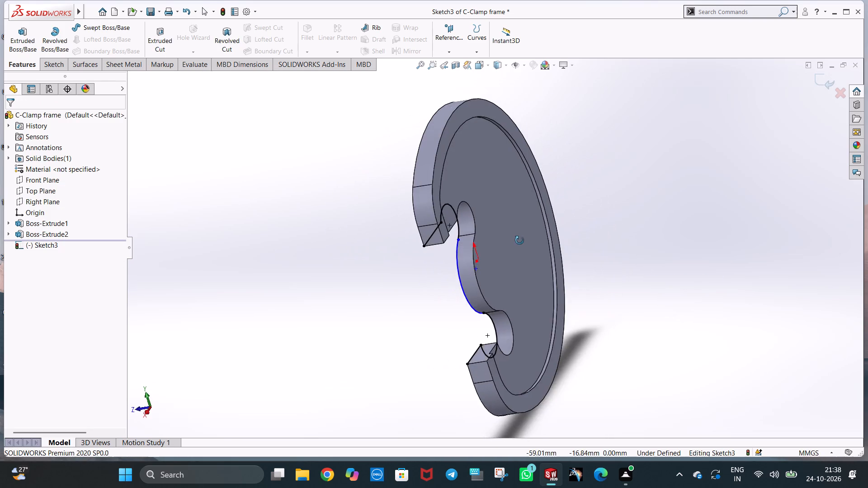
middle_click_drag(519, 240, 640, 204)
key("ctrl+1")
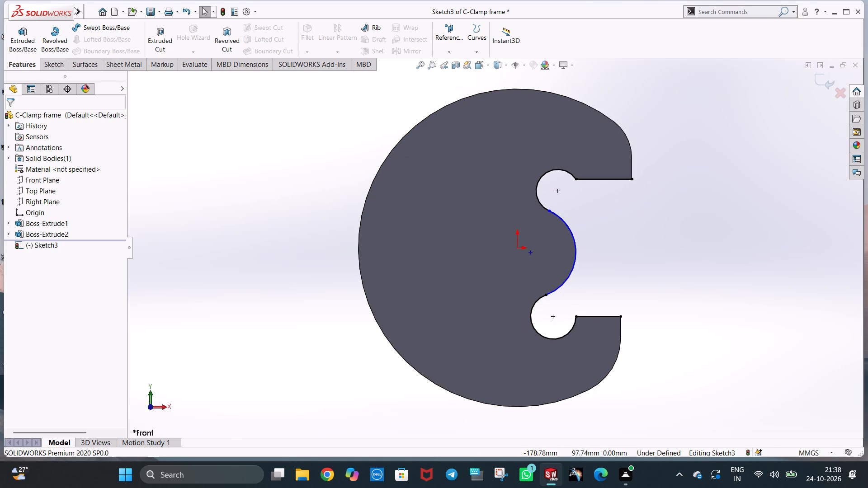
left_click(62, 62)
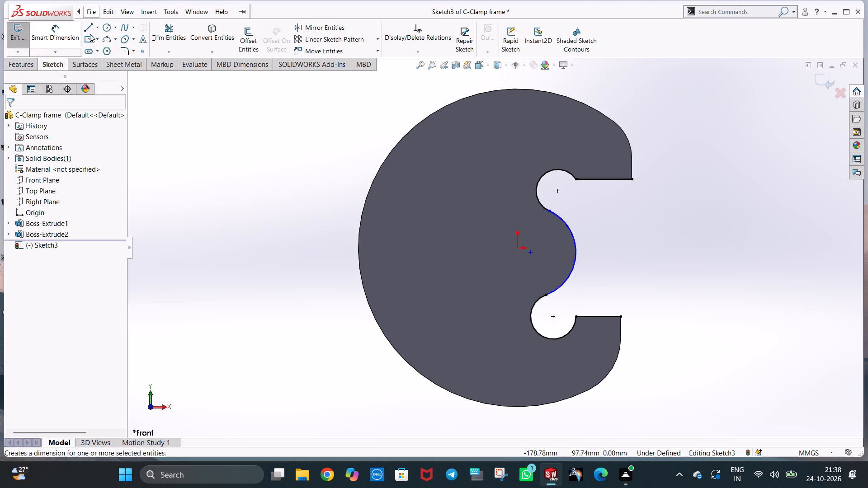
left_click(107, 27)
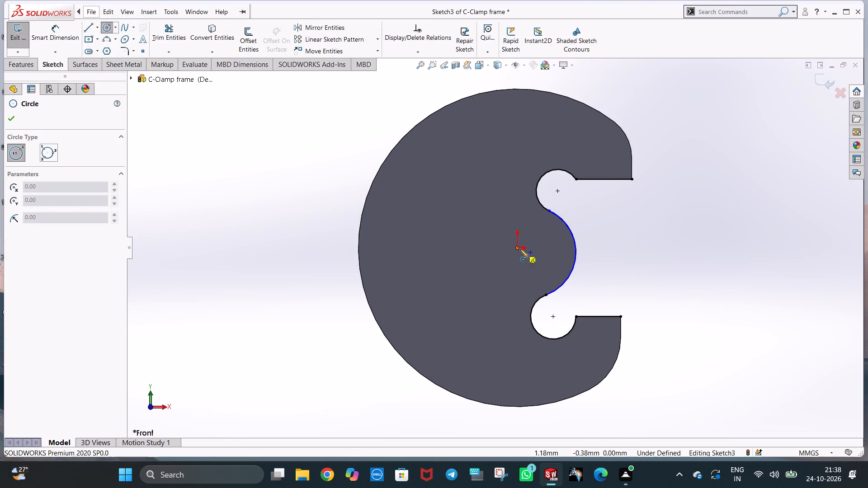
left_click(520, 249)
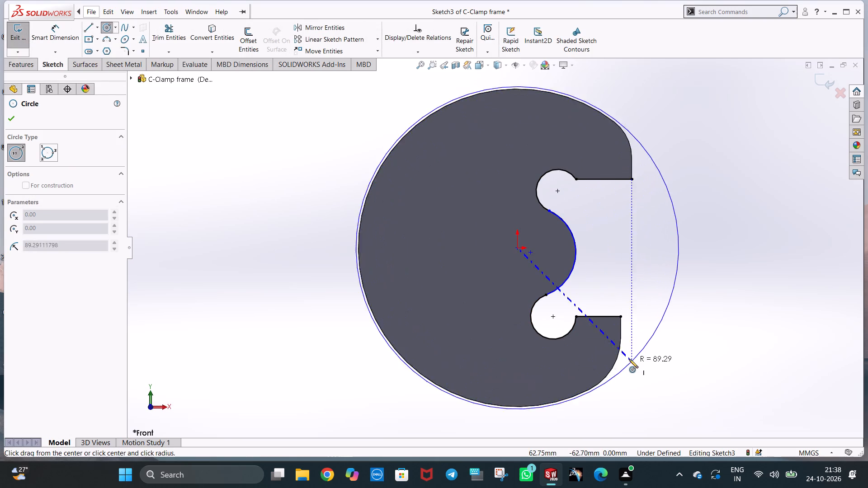
left_click(628, 361)
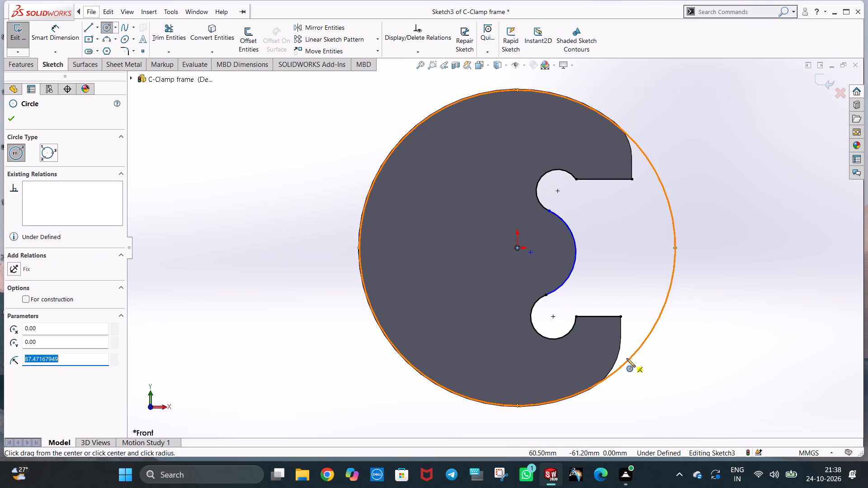
key("Escape")
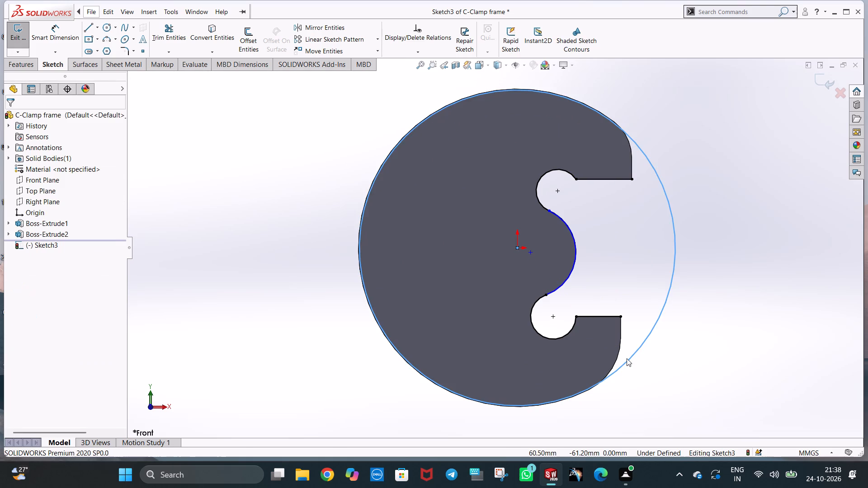
left_click(672, 345)
Dimension the outer circle's diameter and set it to 176 mm.
left_click(68, 41)
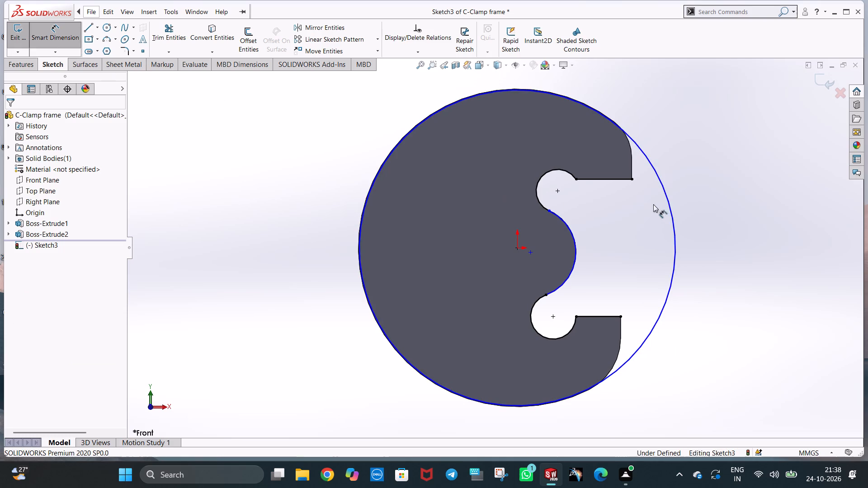
left_click(674, 268)
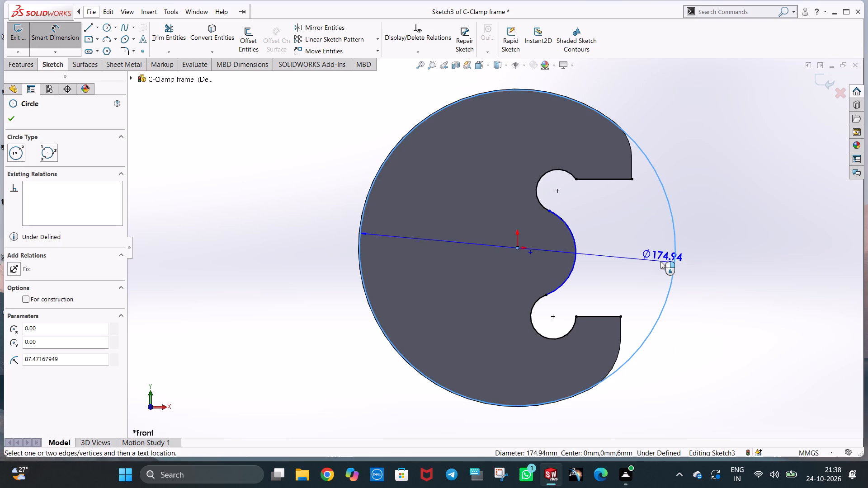
double_click(653, 259)
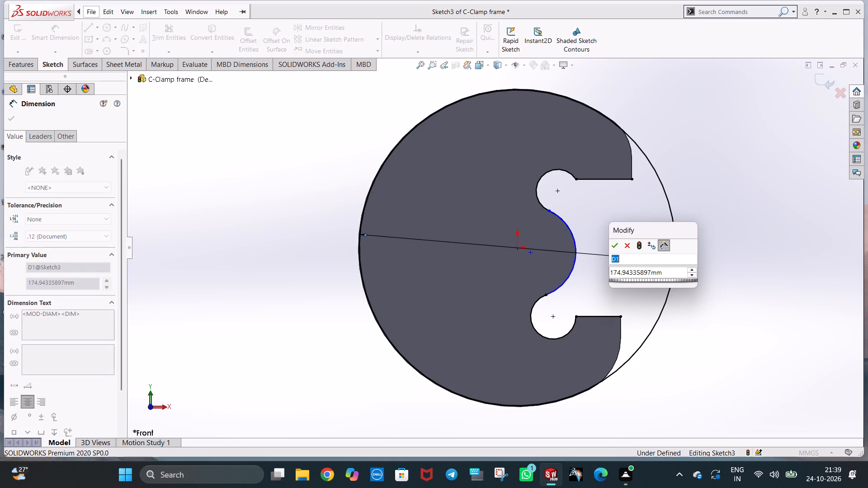
type("176")
key("Return")
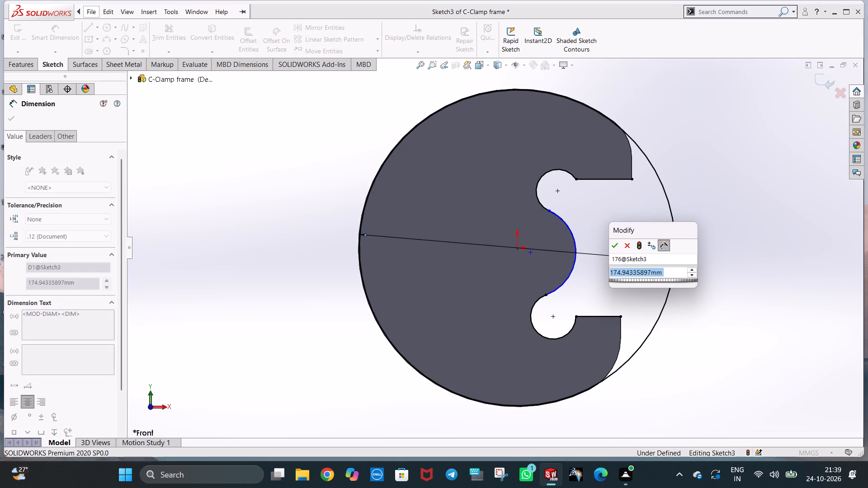
type("176")
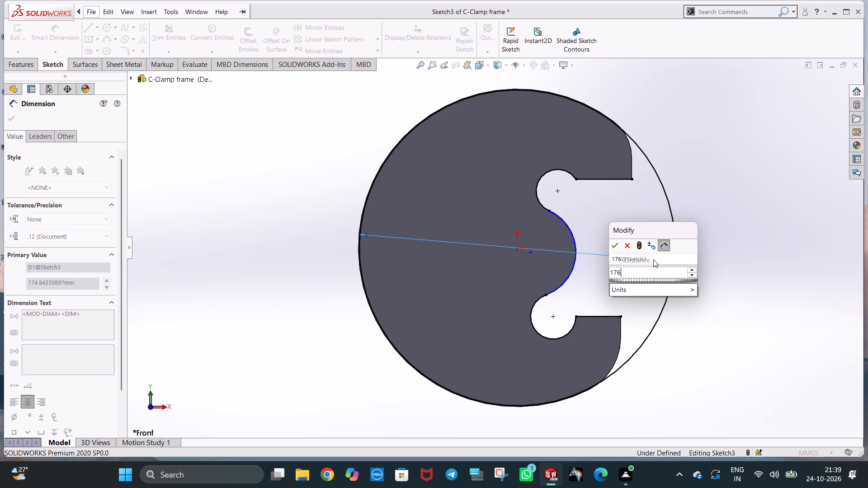
key("Return")
left_click(695, 288)
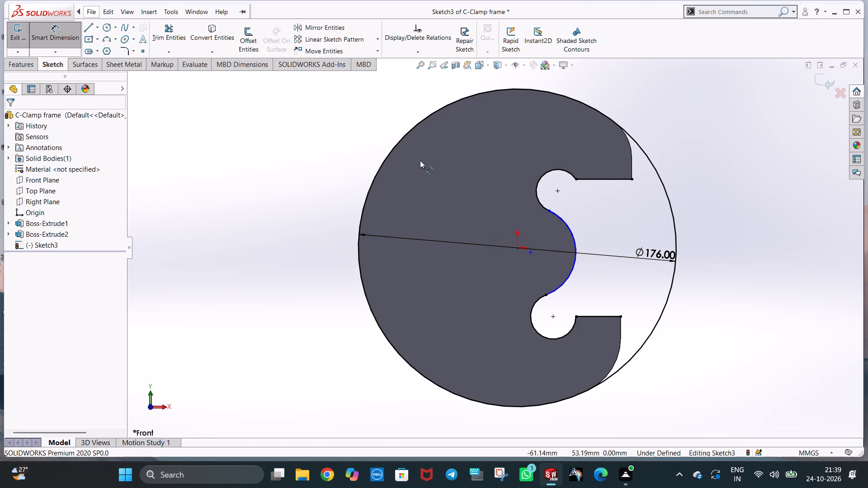
Sketch a 12 mm vertical line up the upper jaw's end edge and a tangent arc of about 25 mm radius meeting the circle.
left_click(90, 24)
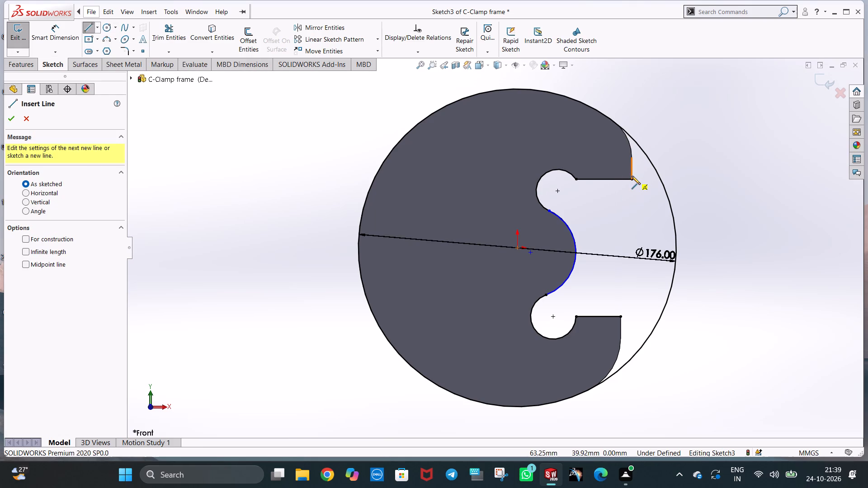
left_click(631, 179)
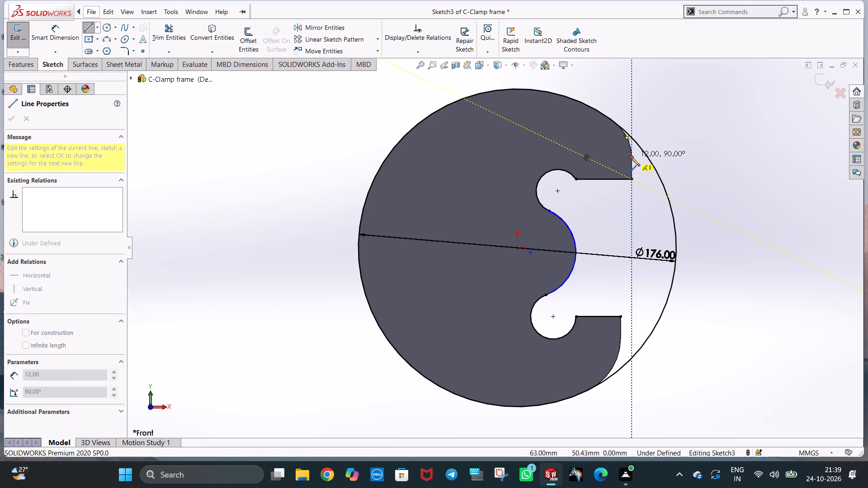
left_click(631, 157)
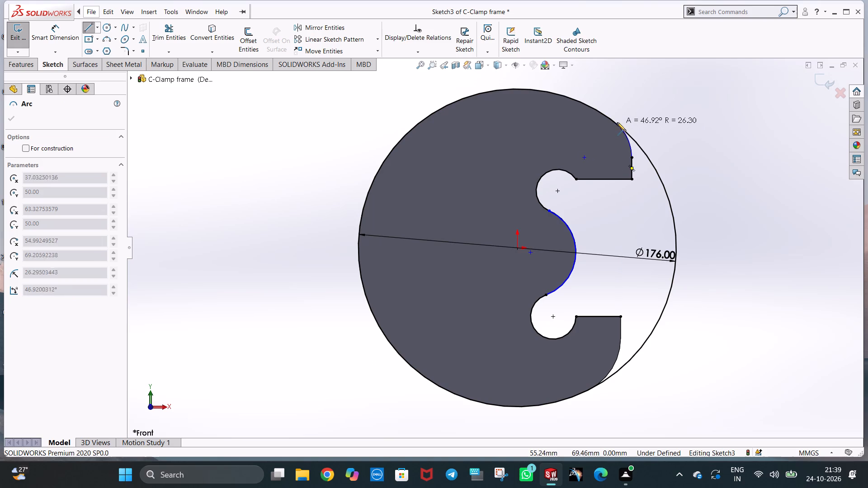
left_click(614, 123)
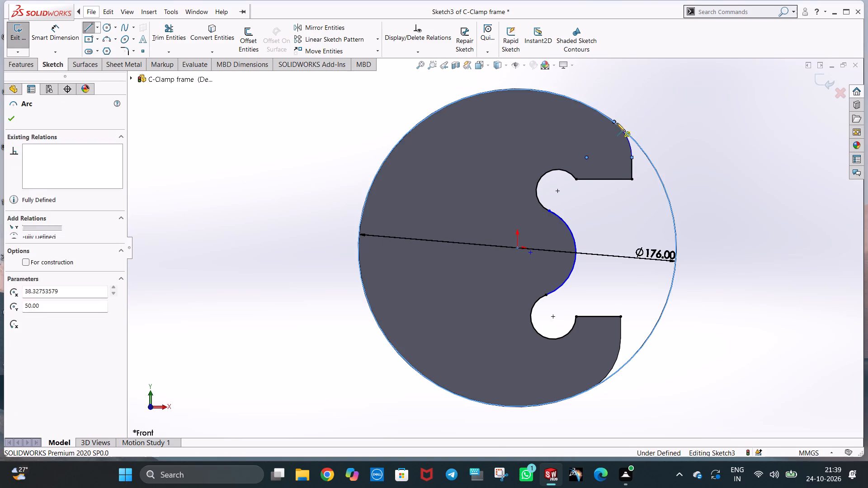
key("Escape")
key("Escape")
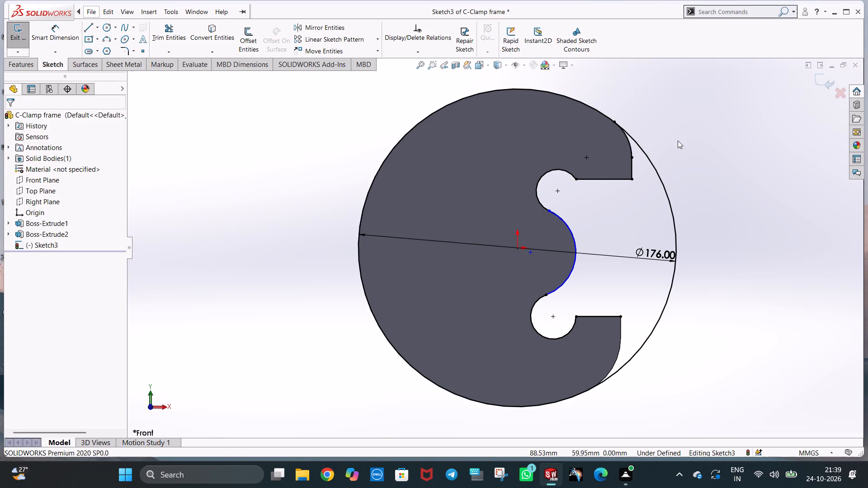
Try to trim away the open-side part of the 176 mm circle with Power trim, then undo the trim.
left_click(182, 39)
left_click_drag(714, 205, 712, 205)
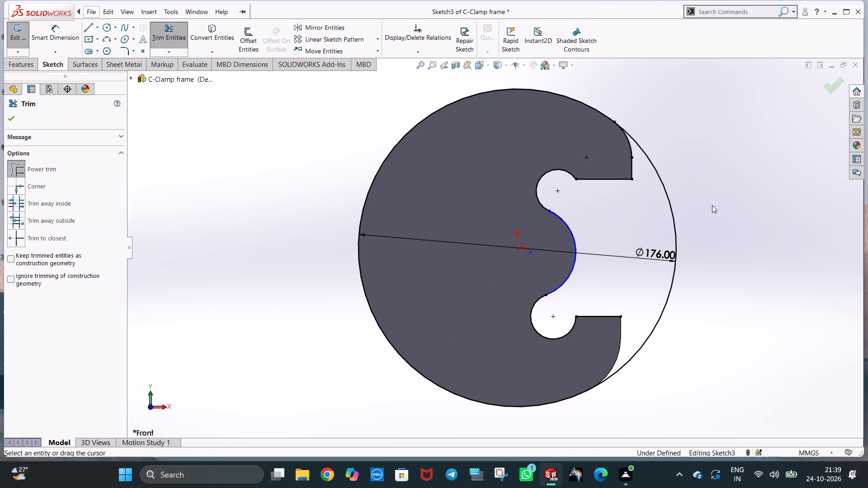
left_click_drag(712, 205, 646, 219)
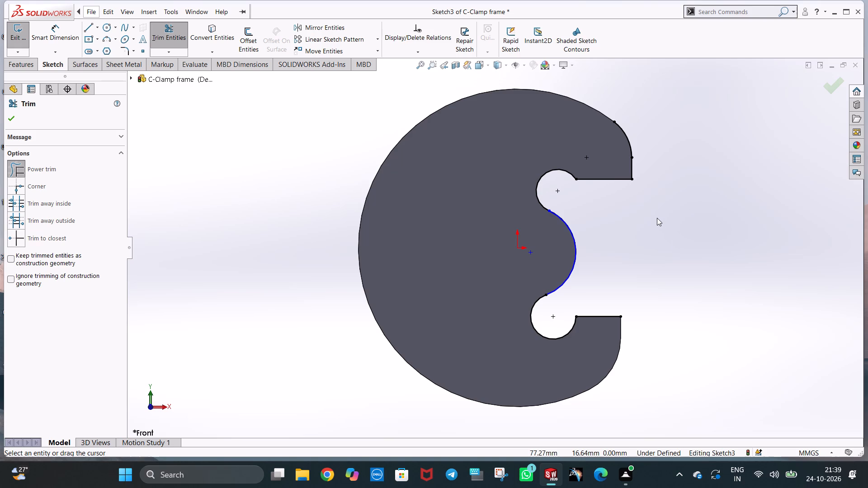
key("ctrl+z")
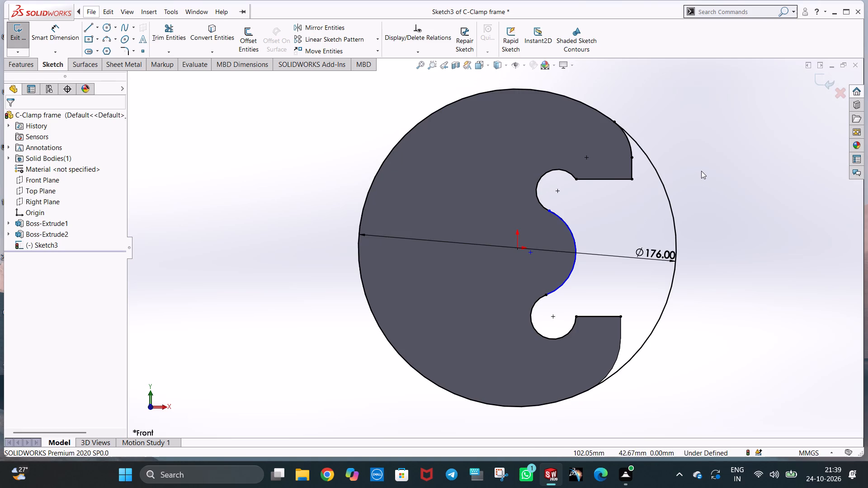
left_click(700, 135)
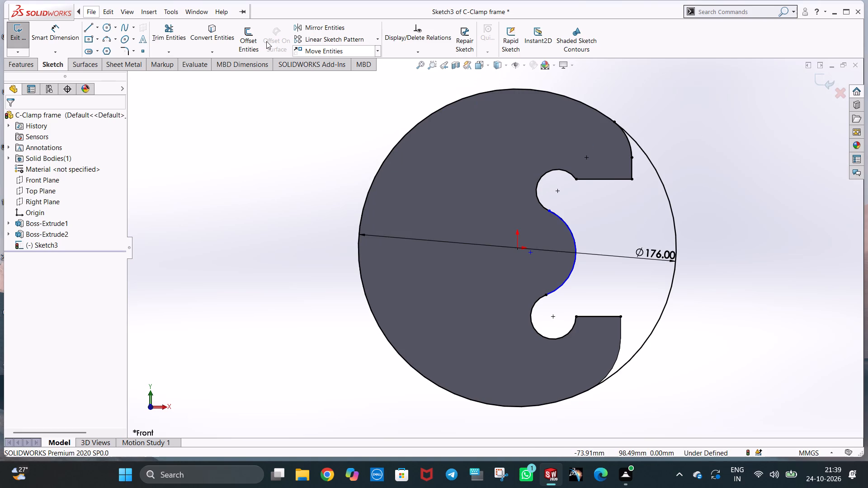
Sketch a 12 mm vertical line down the lower jaw's end edge and a tangent arc of about 31 mm radius meeting the circle.
left_click(88, 27)
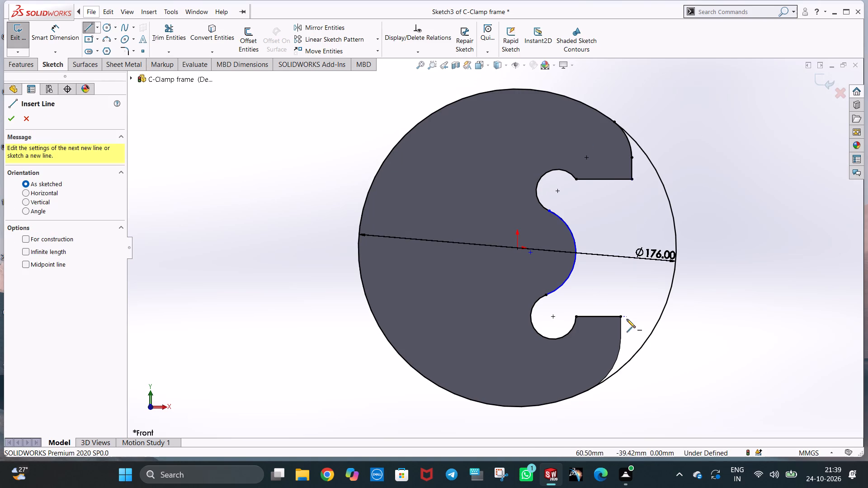
left_click(622, 318)
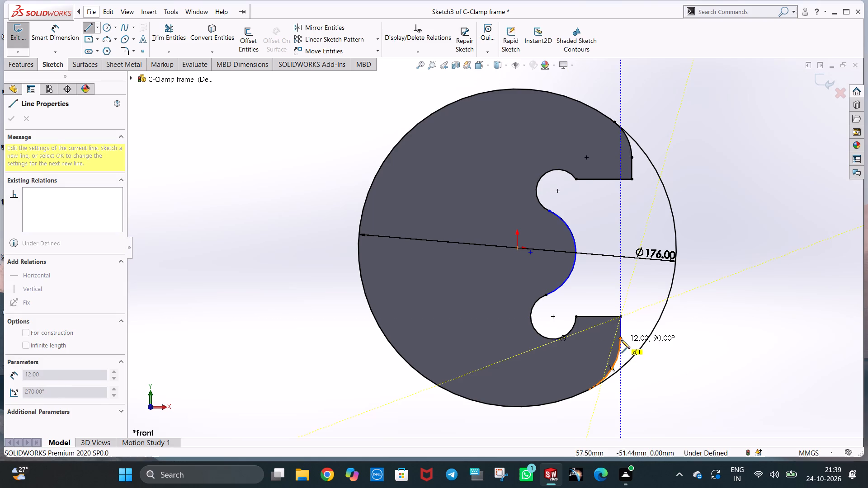
left_click(622, 338)
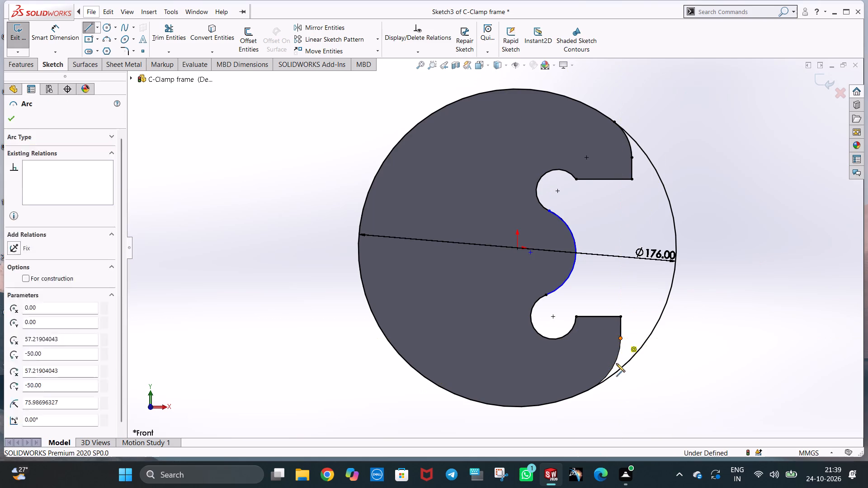
left_click(584, 391)
key("Escape")
key("Escape")
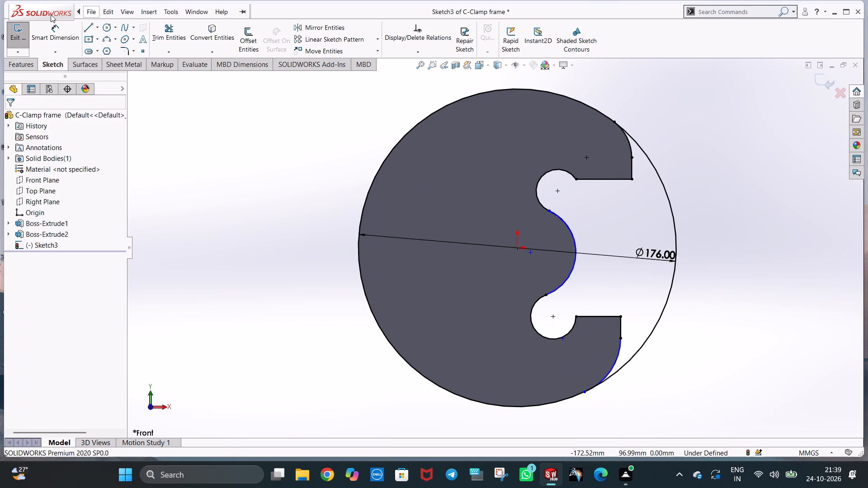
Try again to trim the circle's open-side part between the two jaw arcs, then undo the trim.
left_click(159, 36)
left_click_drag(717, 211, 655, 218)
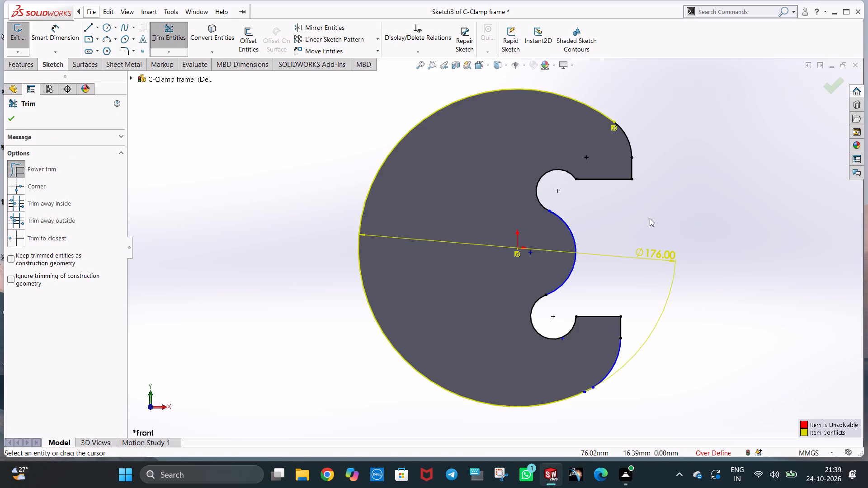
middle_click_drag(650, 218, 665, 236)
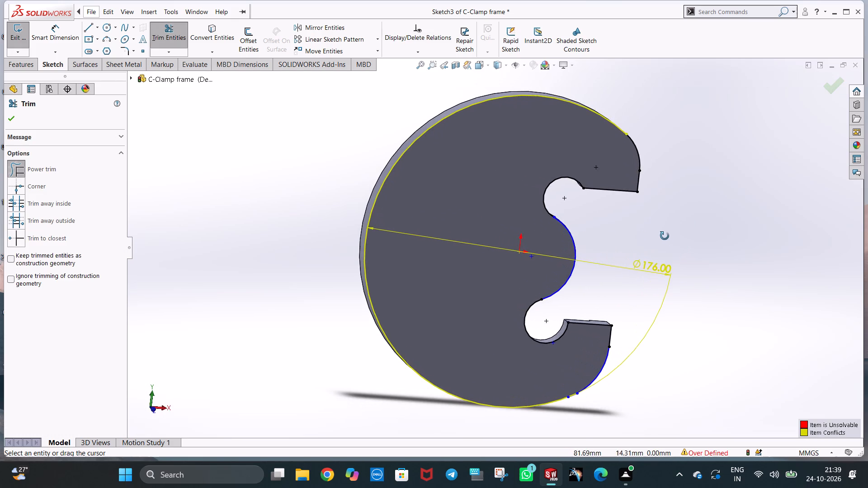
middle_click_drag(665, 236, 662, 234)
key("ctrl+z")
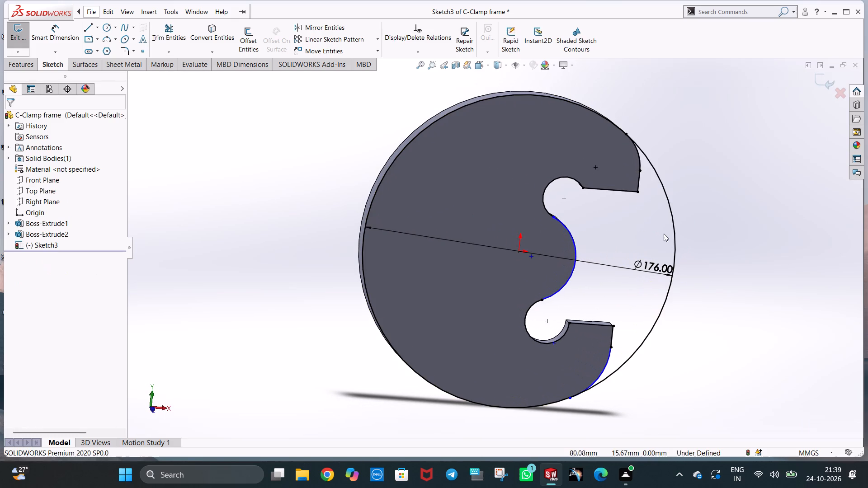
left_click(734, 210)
Offset the 176 mm circle inward by 10 mm, using the reversed direction.
left_click(250, 39)
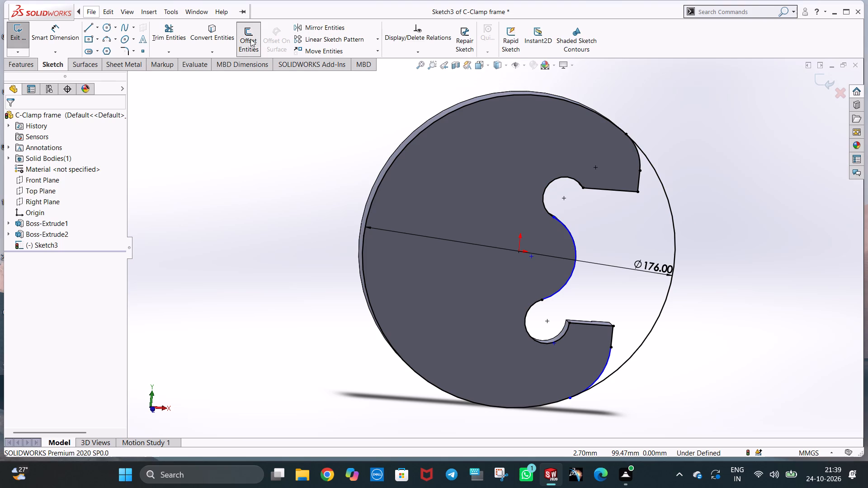
left_click(649, 157)
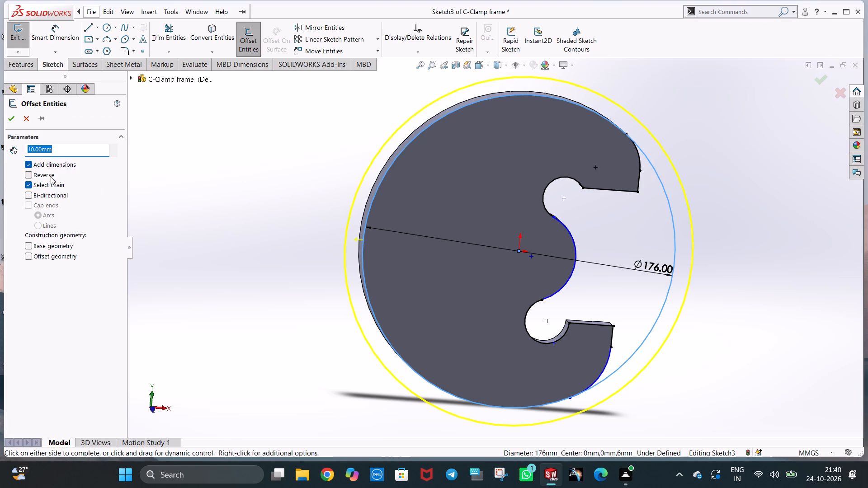
left_click(51, 177)
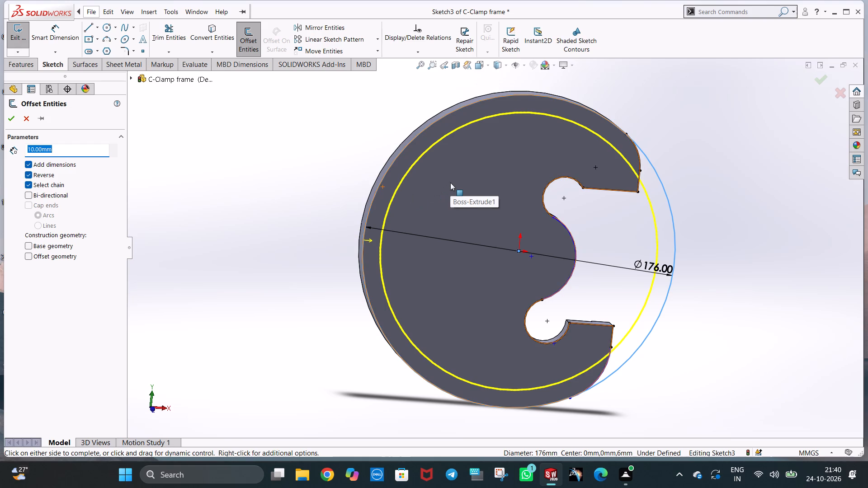
left_click(6, 121)
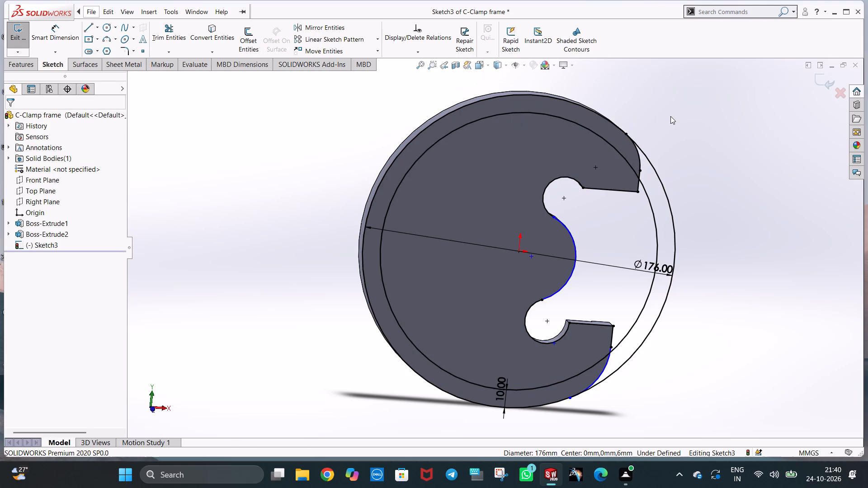
left_click(670, 116)
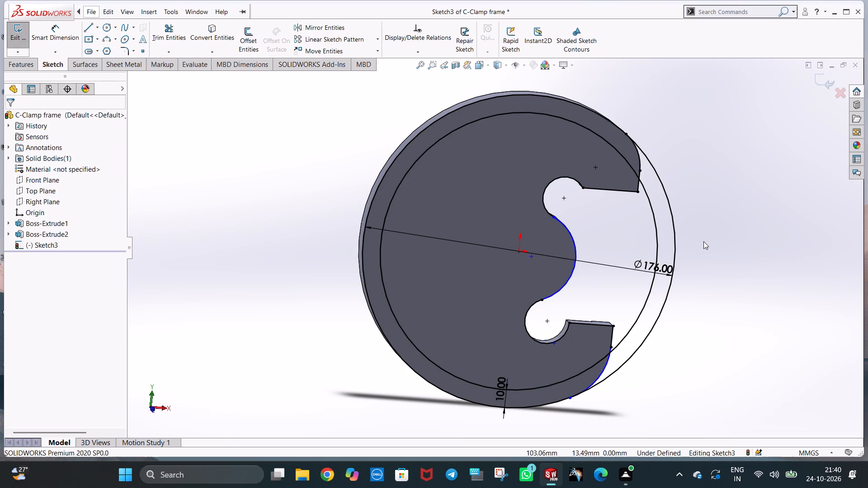
Examine the sketch circles and jaw arcs against the frame from its front, edge and back.
middle_click_drag(703, 241, 729, 243)
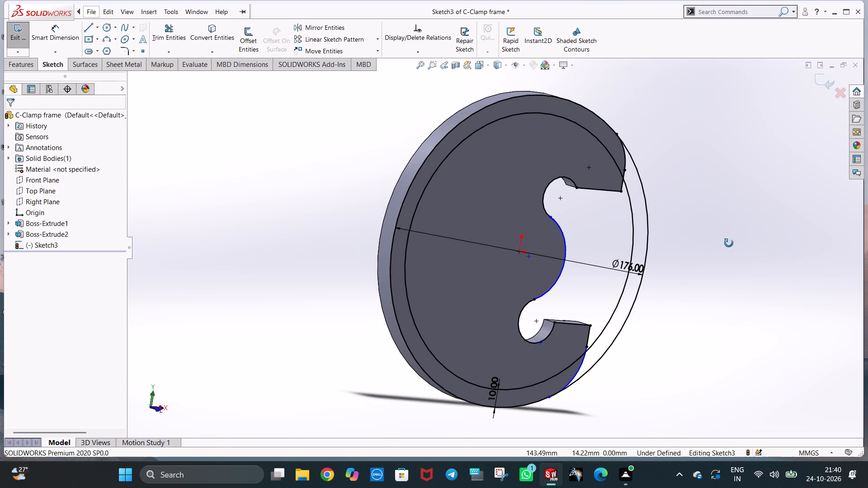
middle_click_drag(729, 243, 708, 243)
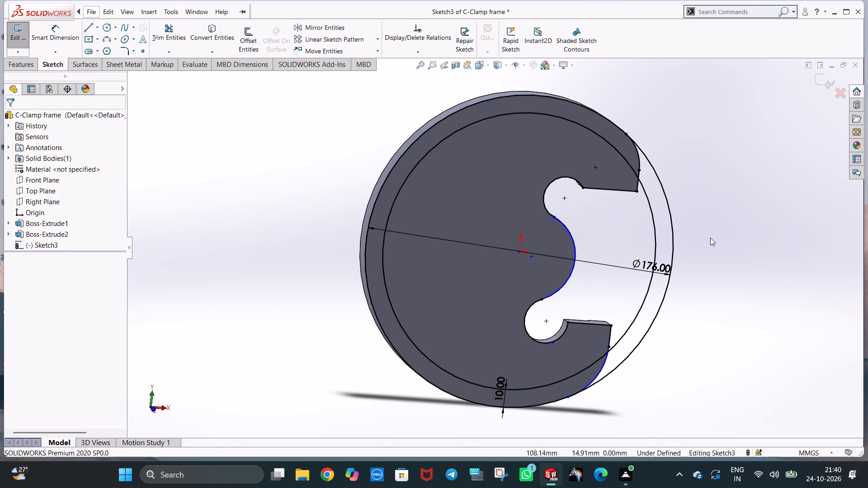
middle_click_drag(715, 253, 472, 326)
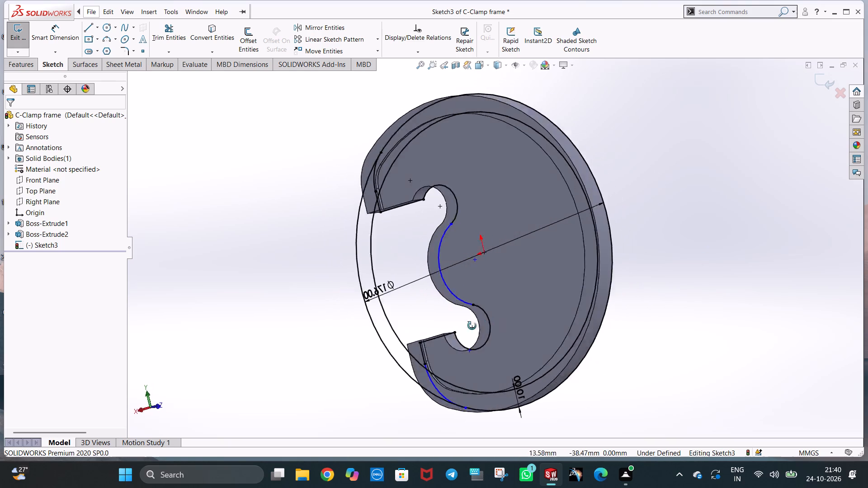
middle_click_drag(472, 326, 504, 303)
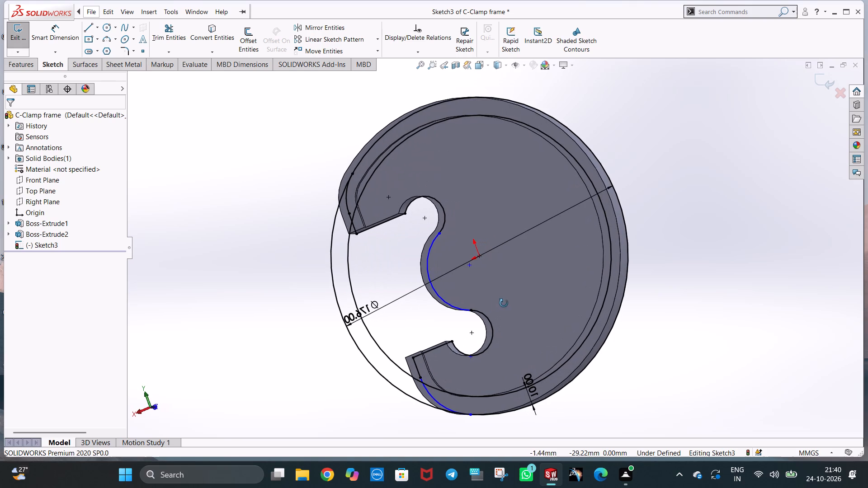
middle_click_drag(504, 303, 448, 305)
left_click(358, 292)
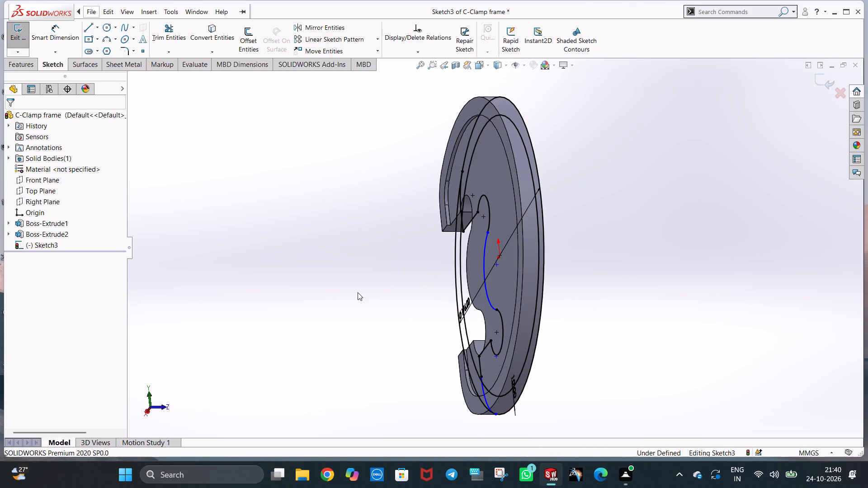
middle_click_drag(407, 295, 668, 272)
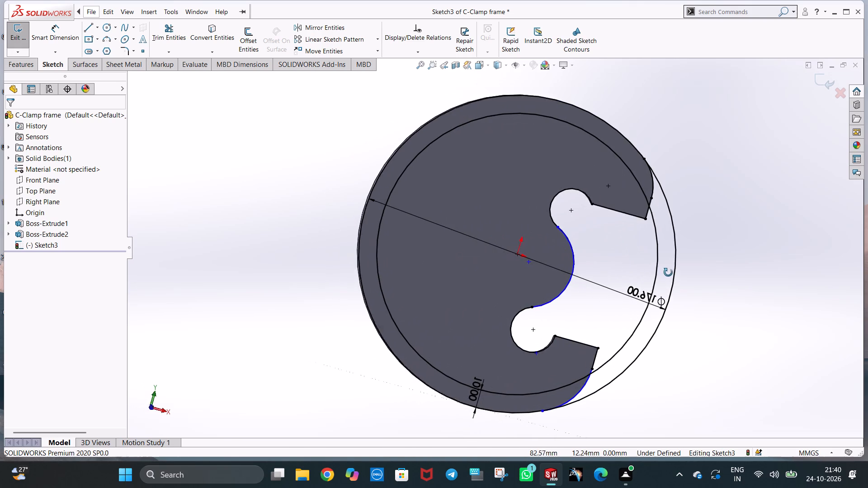
middle_click_drag(668, 272, 644, 270)
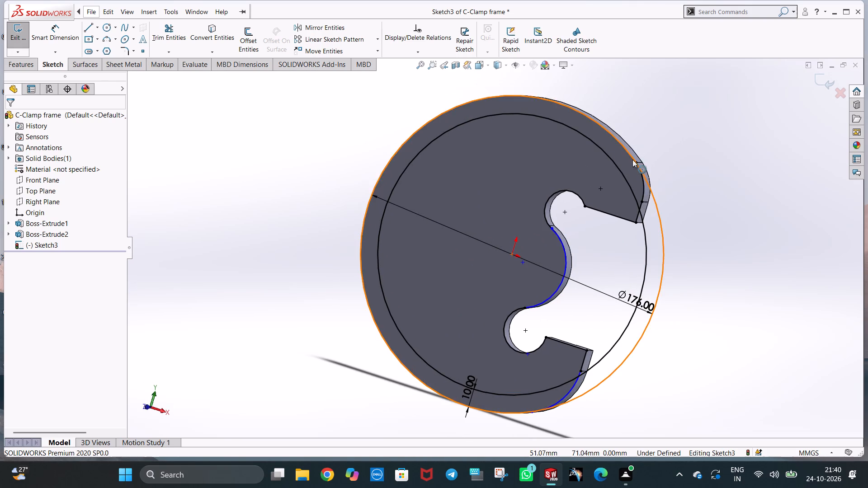
Offset the connected profile of outer arc, jaw edges and notch arcs inward by 10 mm, using the reversed direction.
key("ctrl+1")
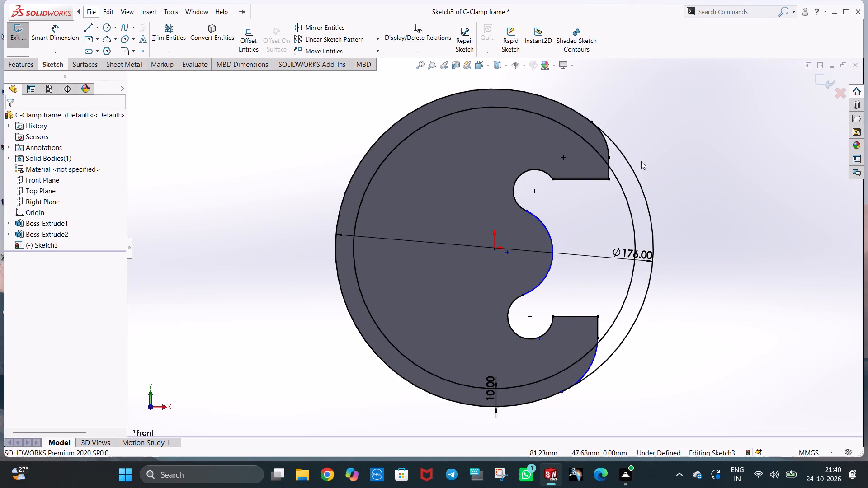
left_click(191, 121)
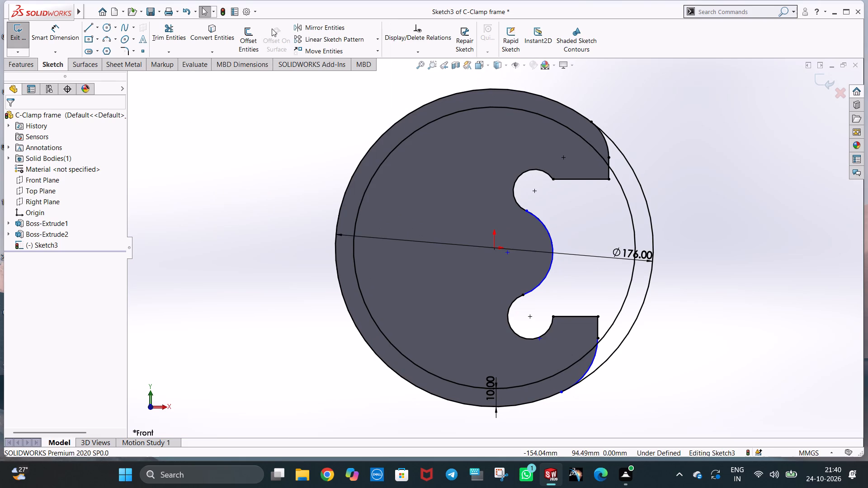
left_click(243, 33)
left_click(601, 134)
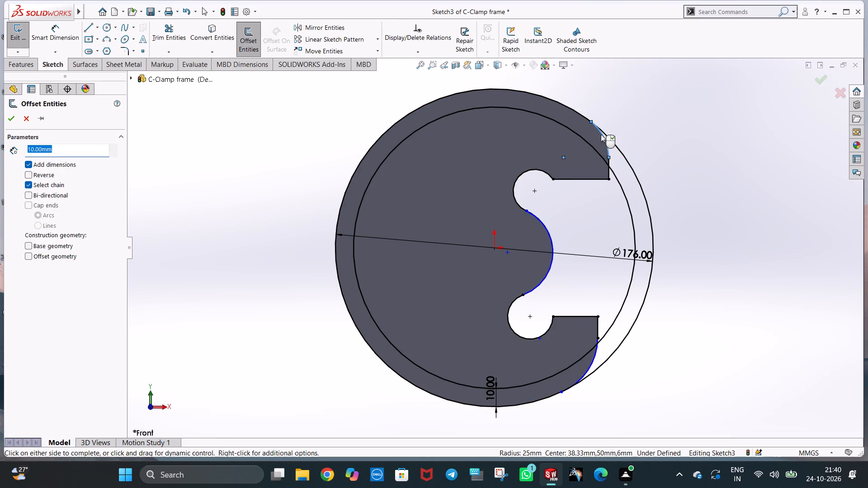
left_click(49, 175)
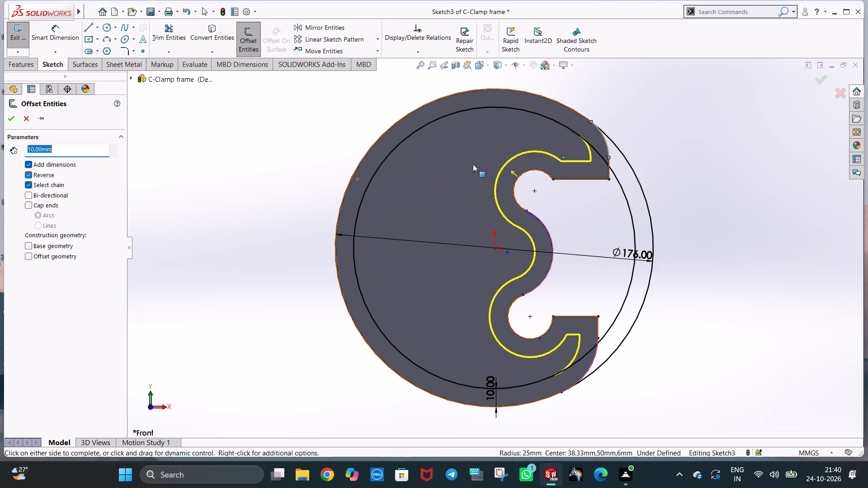
left_click(7, 117)
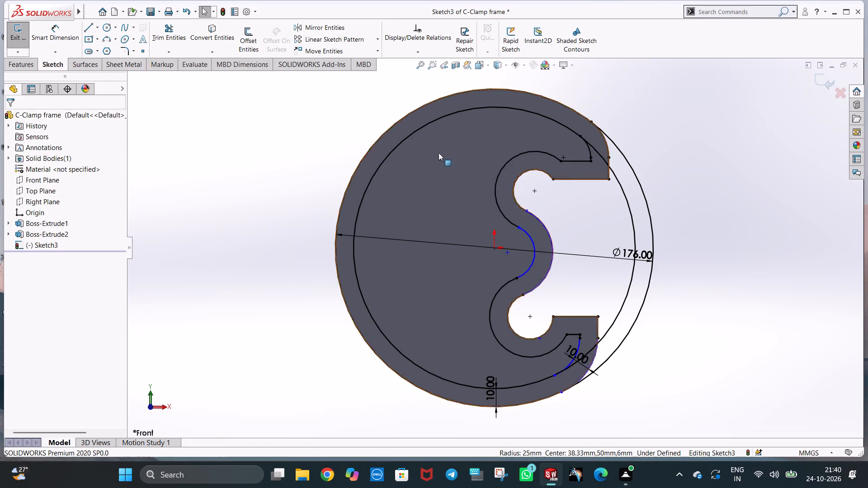
left_click(661, 131)
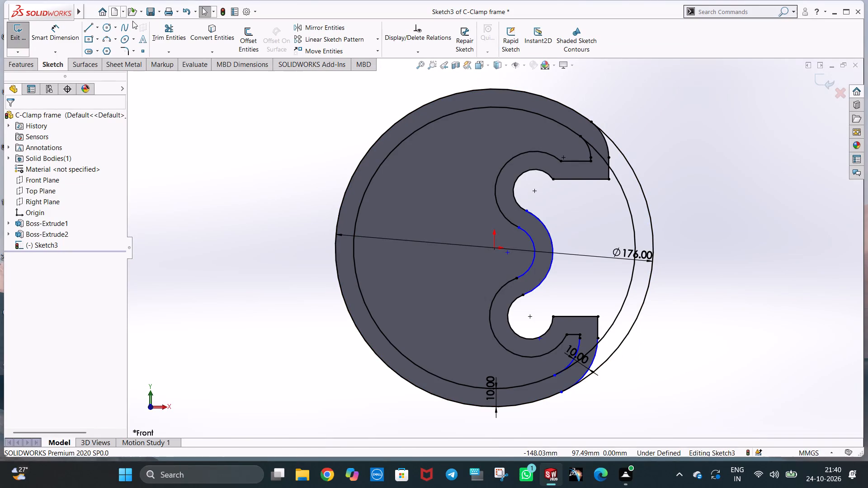
Power-trim both circles' open-side parts between the jaws, the inner circle's overlaps inside the jaws and the upper jaw's outer arc.
left_click(157, 38)
left_click_drag(665, 169, 611, 197)
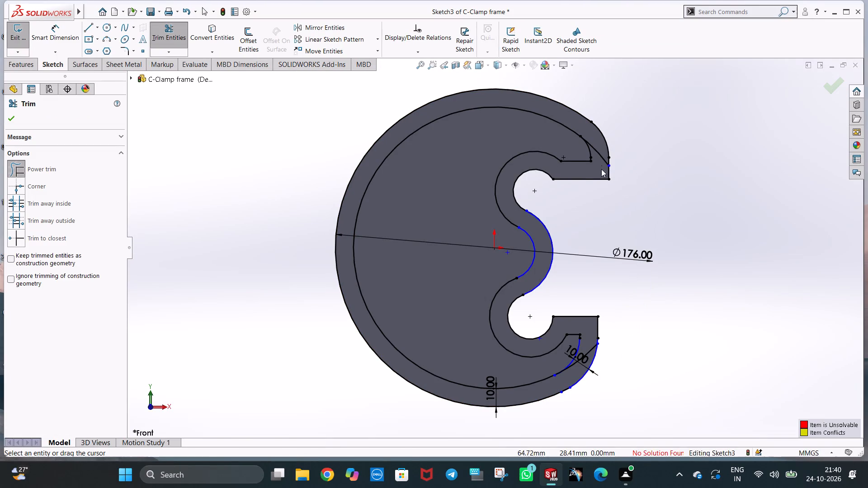
left_click_drag(601, 167, 607, 144)
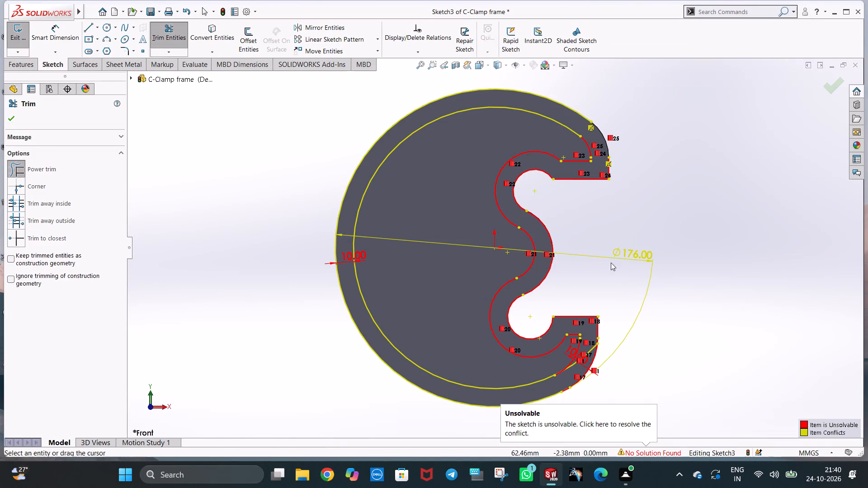
left_click_drag(587, 361, 589, 343)
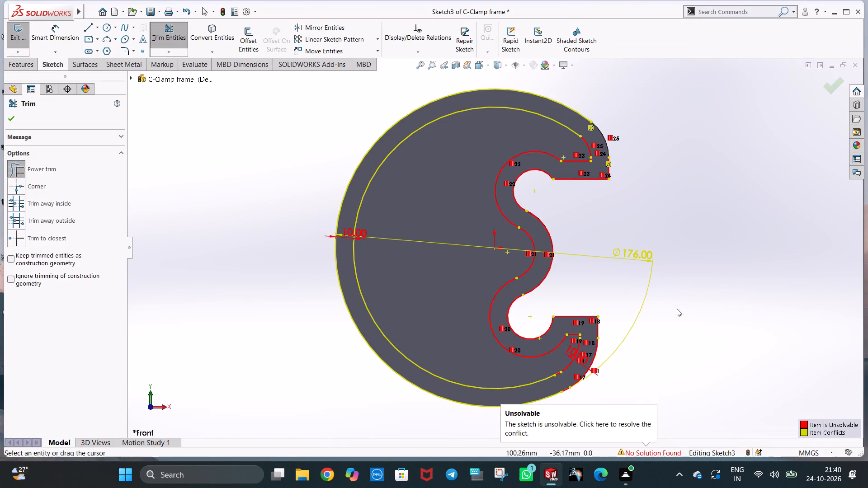
key("Escape")
Delete the 176 mm diameter dimension from the trimmed outer circle.
left_click(667, 250)
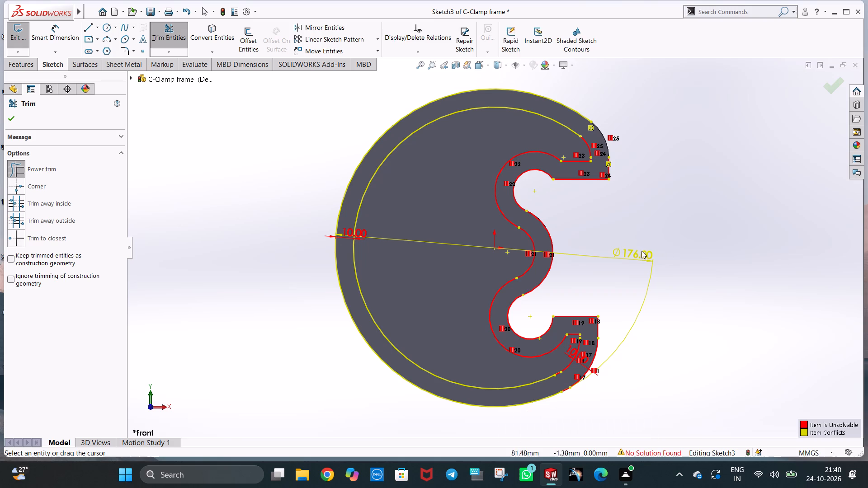
left_click(638, 260)
left_click(572, 353)
key("Delete")
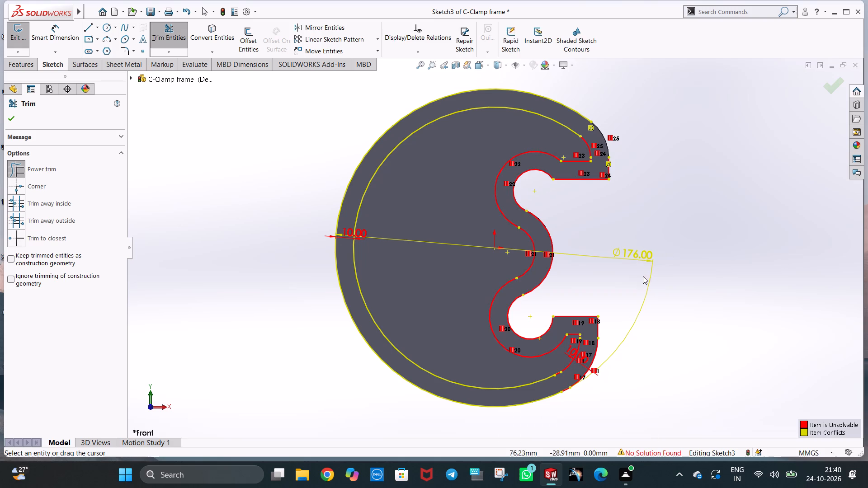
left_click(646, 255)
key("Escape")
key("Escape")
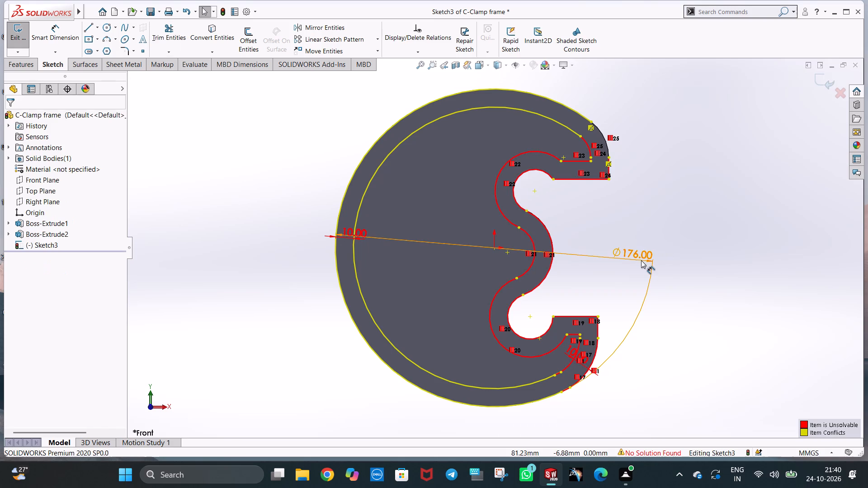
left_click(641, 260)
key("Delete")
left_click(696, 239)
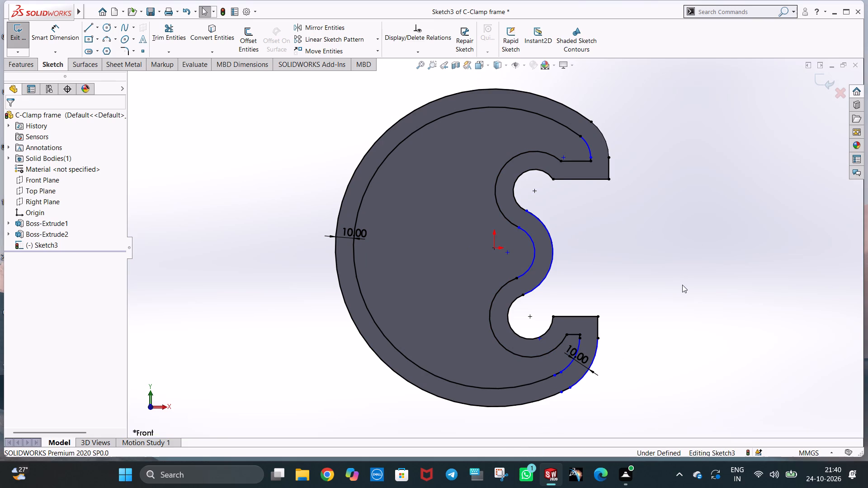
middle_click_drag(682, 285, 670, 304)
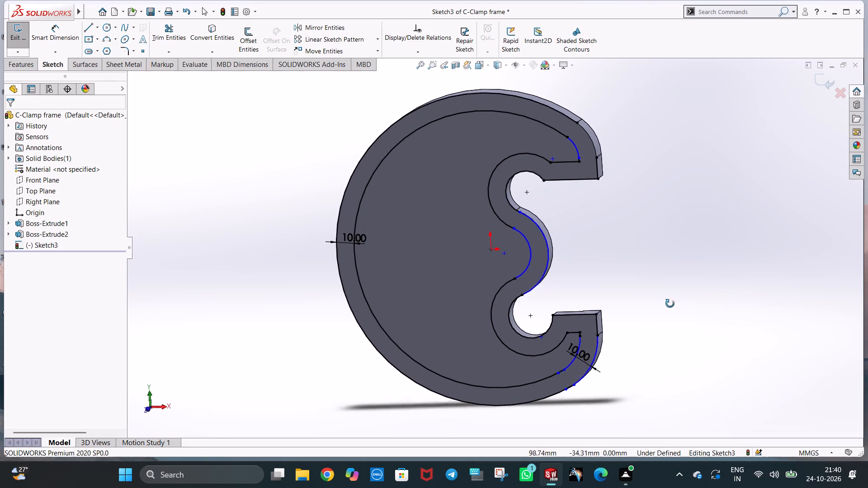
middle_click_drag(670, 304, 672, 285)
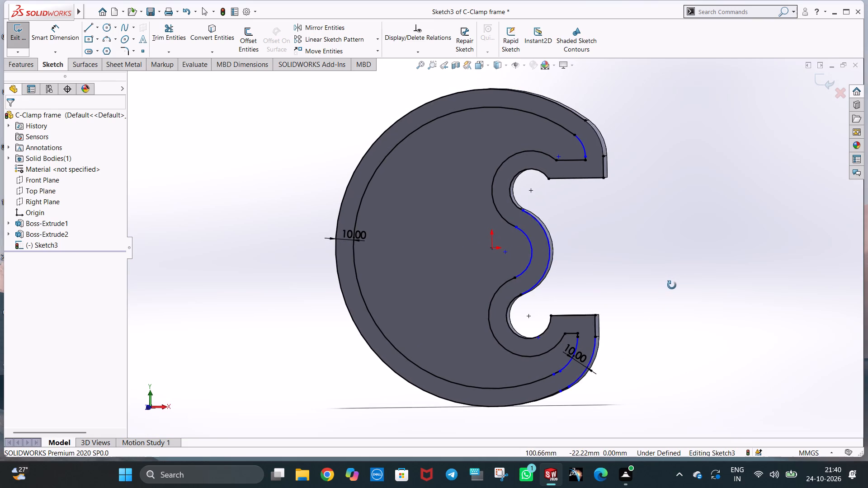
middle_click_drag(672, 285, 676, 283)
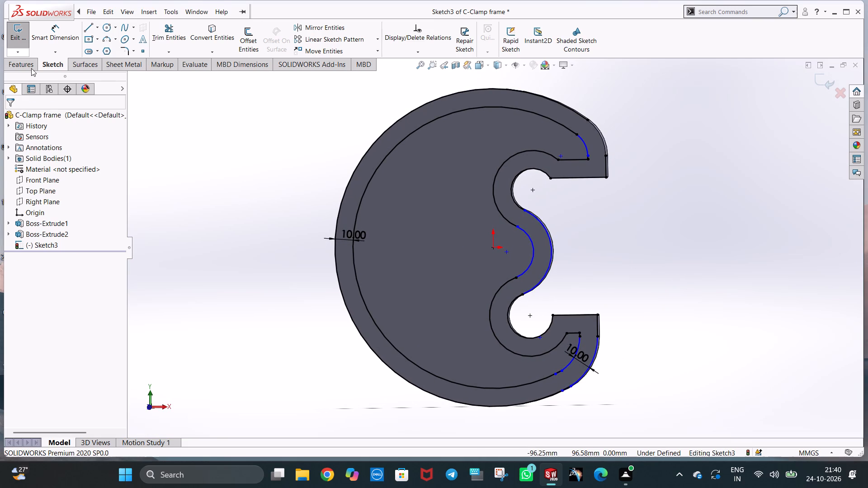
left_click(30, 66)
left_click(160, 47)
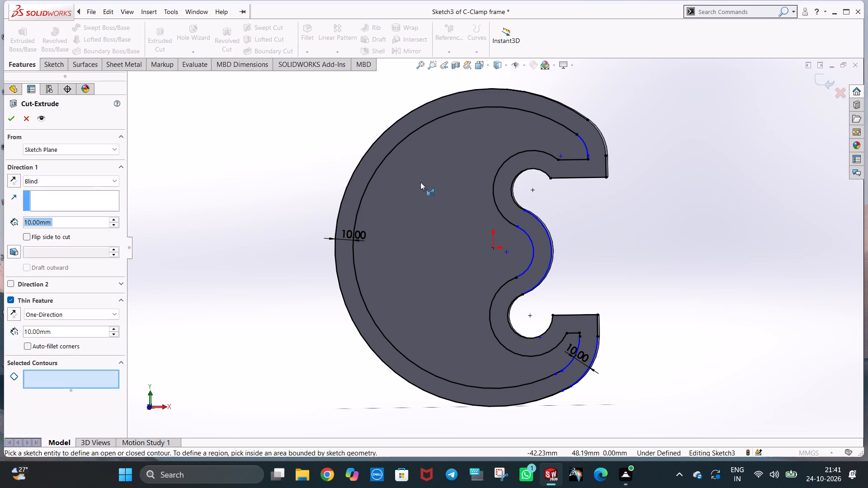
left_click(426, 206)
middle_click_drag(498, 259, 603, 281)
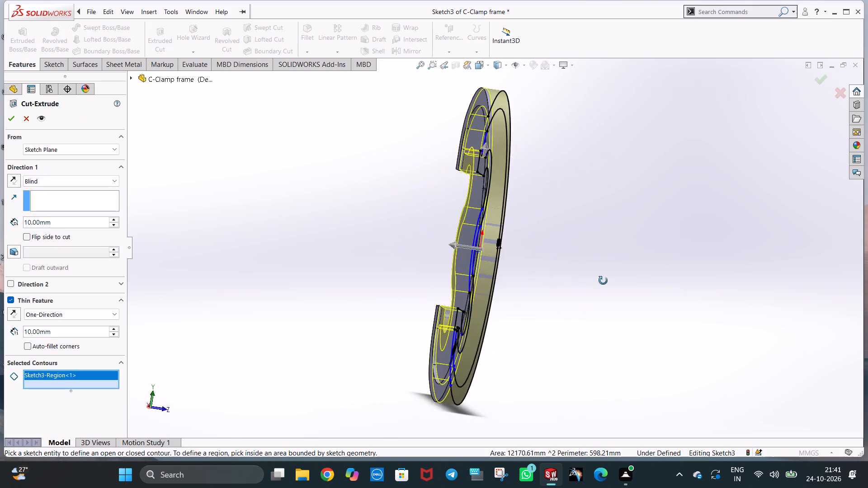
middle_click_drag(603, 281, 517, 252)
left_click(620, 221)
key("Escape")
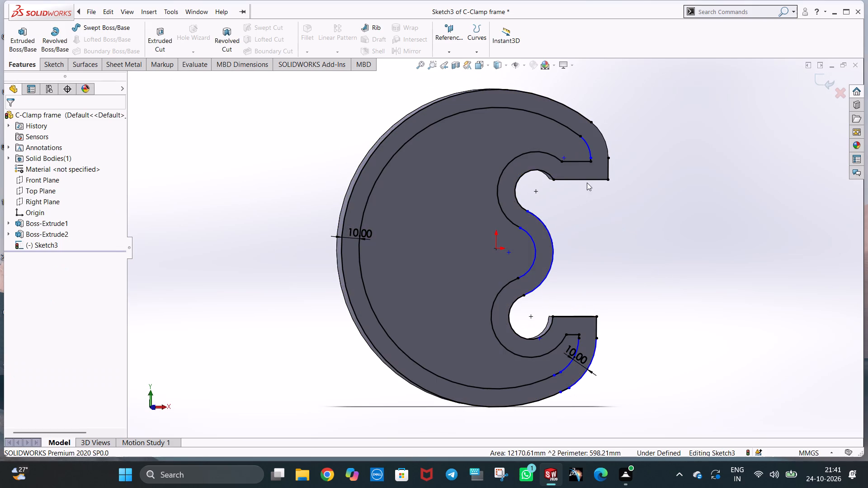
Delete the upper jaw's outer horizontal and vertical sketch lines and the large outer arc.
left_click(587, 182)
key("Delete")
left_click(607, 161)
key("Delete")
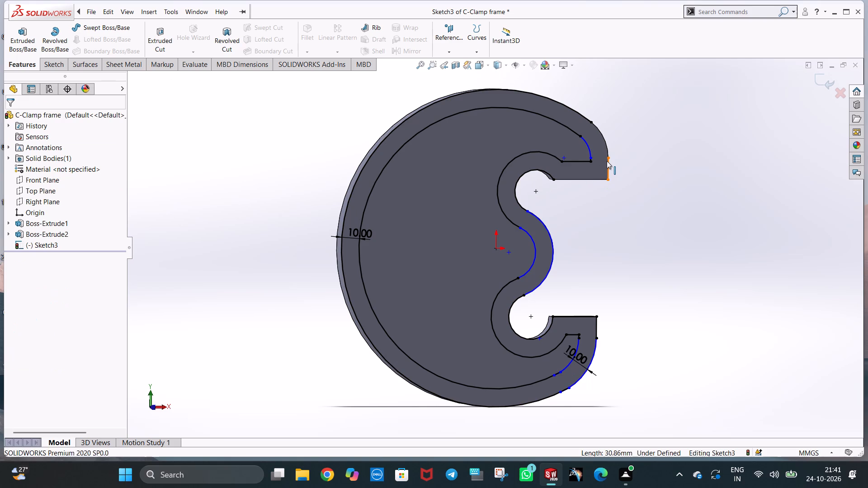
key("Escape")
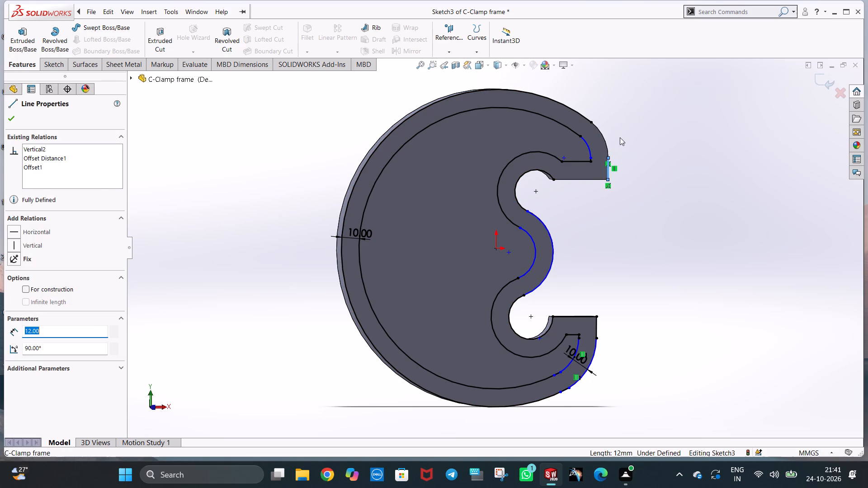
key("Escape")
left_click(604, 119)
left_click(566, 109)
key("Delete")
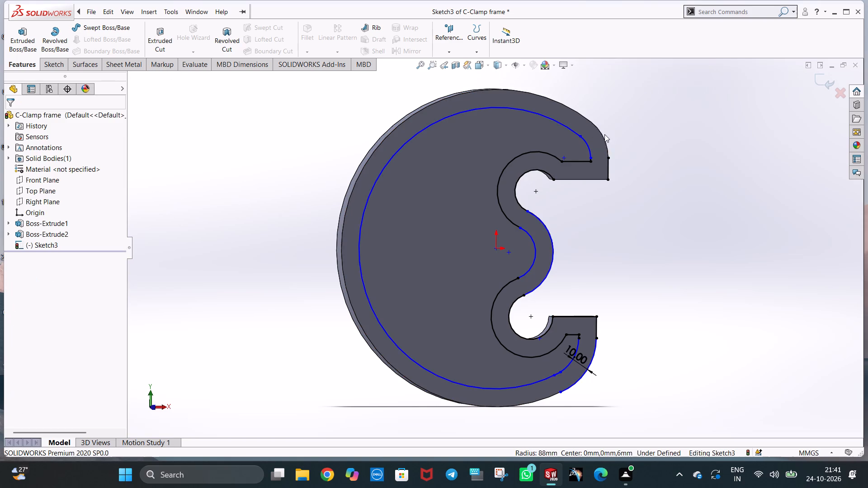
left_click(608, 169)
key("Delete")
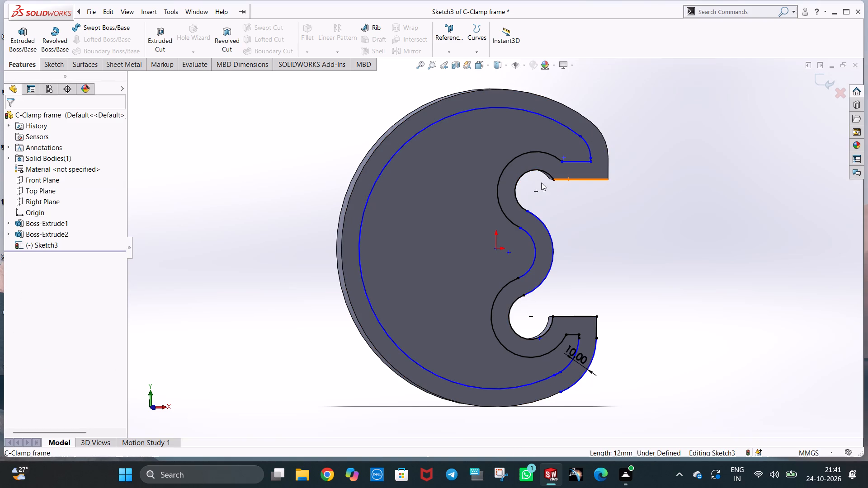
Delete the outer sketch arcs of both notches and the bulge between them, plus the lower jaw's outer lines and arc.
left_click(528, 171)
key("Delete")
left_click(542, 222)
key("Delete")
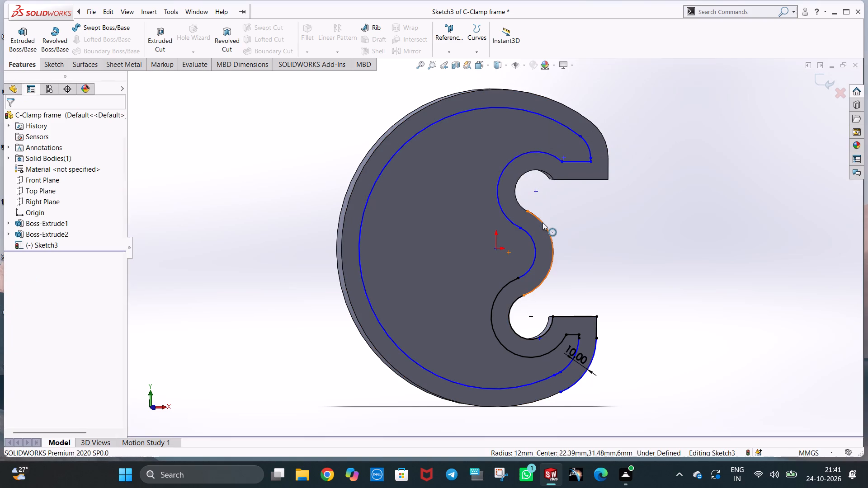
left_click(511, 322)
key("Delete")
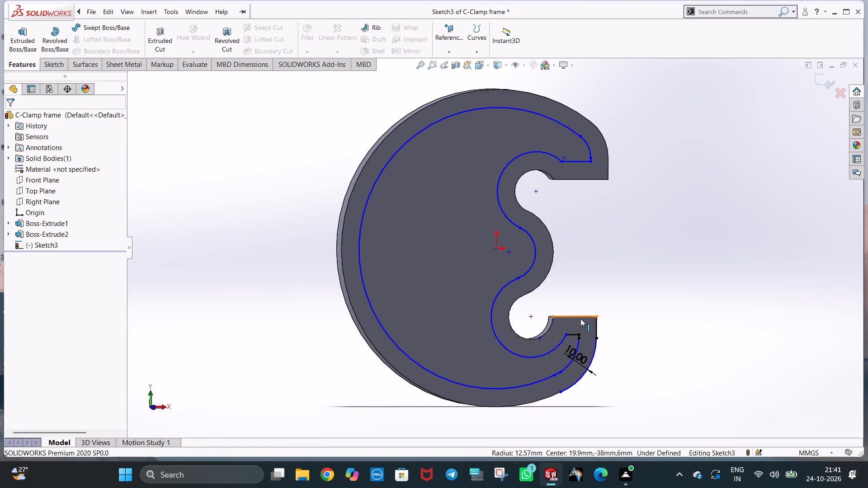
left_click(580, 318)
key("Delete")
left_click(595, 329)
key("Delete")
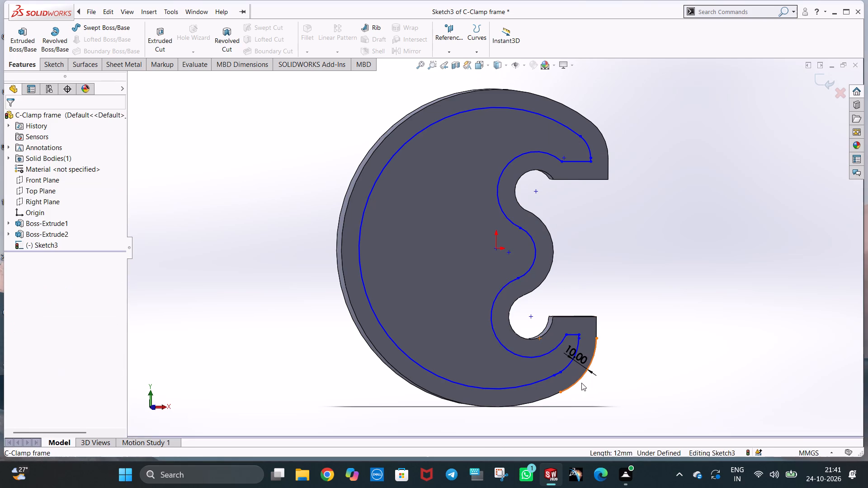
left_click(576, 380)
key("Delete")
left_click(644, 270)
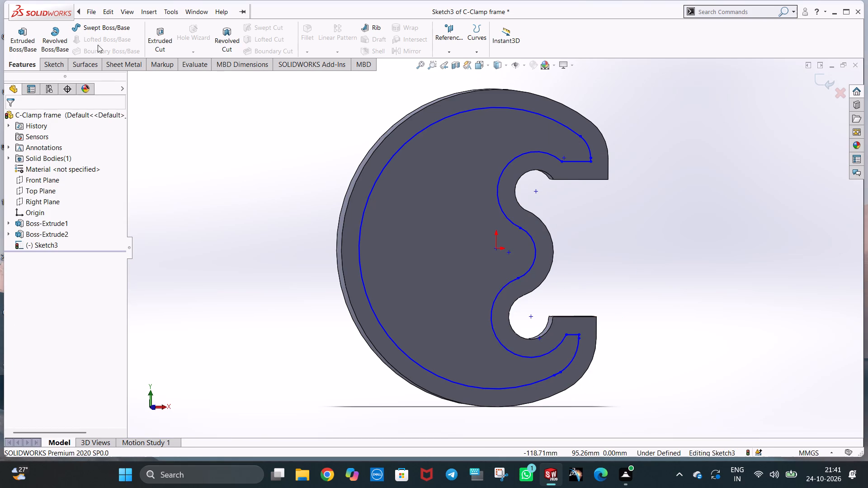
Extrude-cut the closed inner offset region 2 mm deep into the frame's front face.
left_click(152, 35)
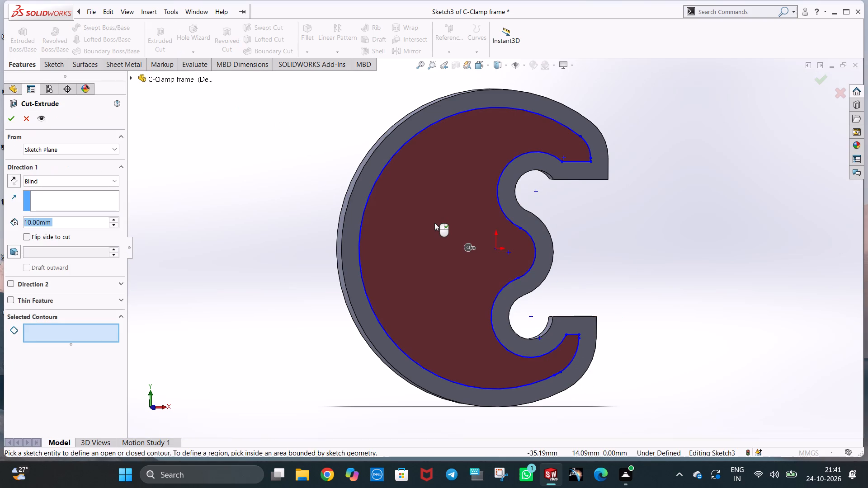
middle_click_drag(434, 223, 486, 236)
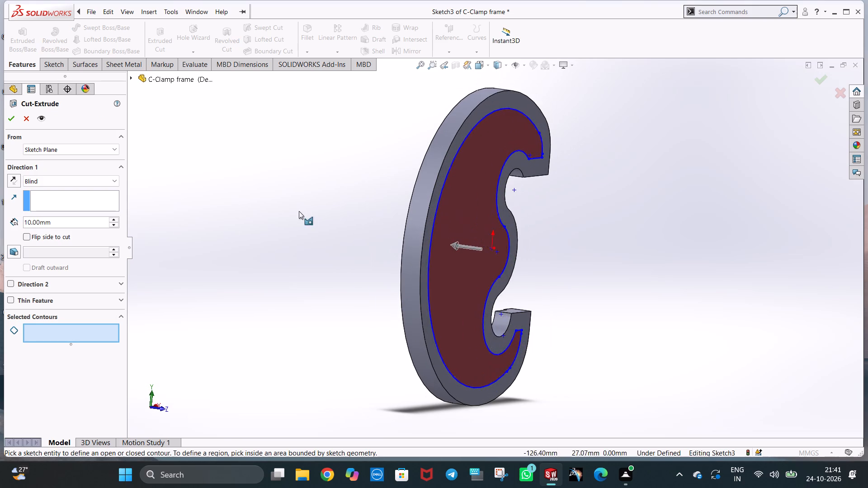
left_click_drag(81, 221, 54, 223)
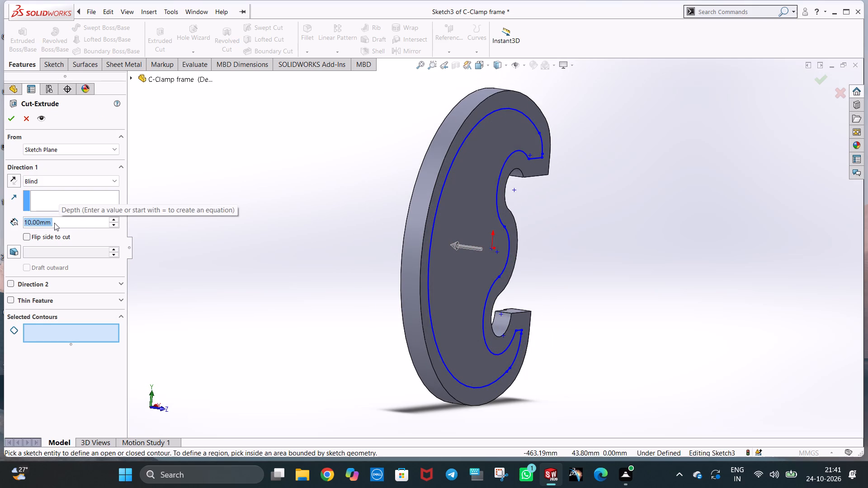
key("2")
key("Return")
left_click(466, 168)
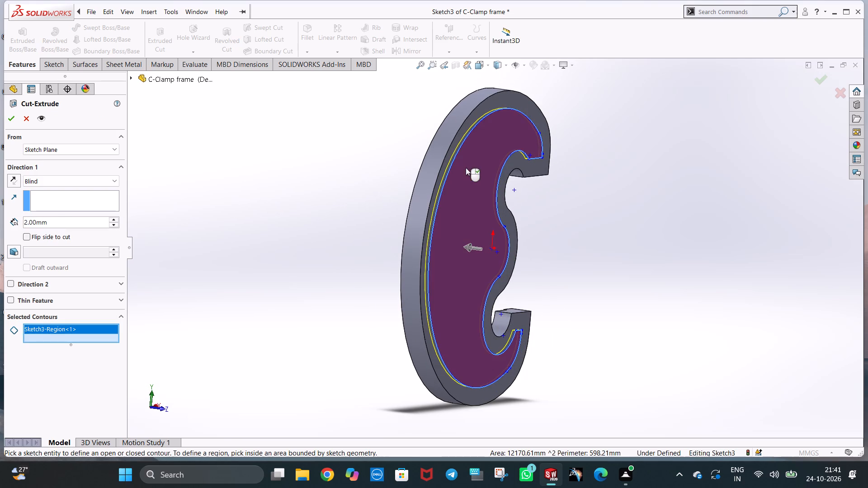
left_click(10, 115)
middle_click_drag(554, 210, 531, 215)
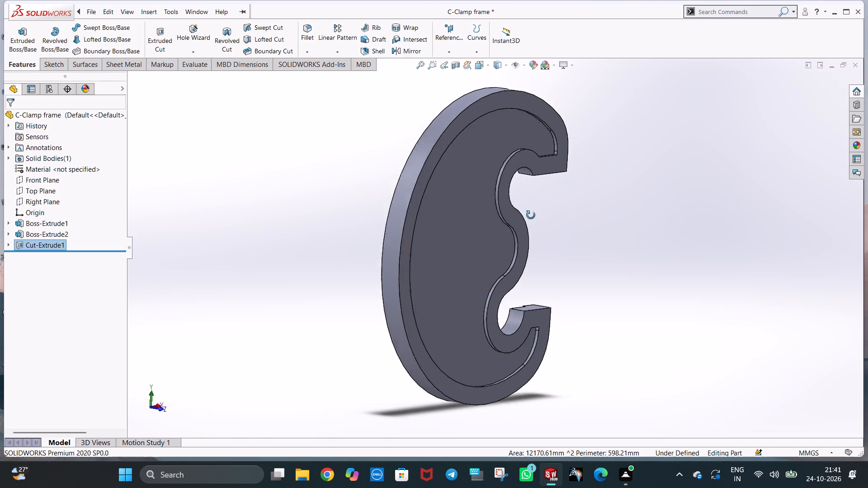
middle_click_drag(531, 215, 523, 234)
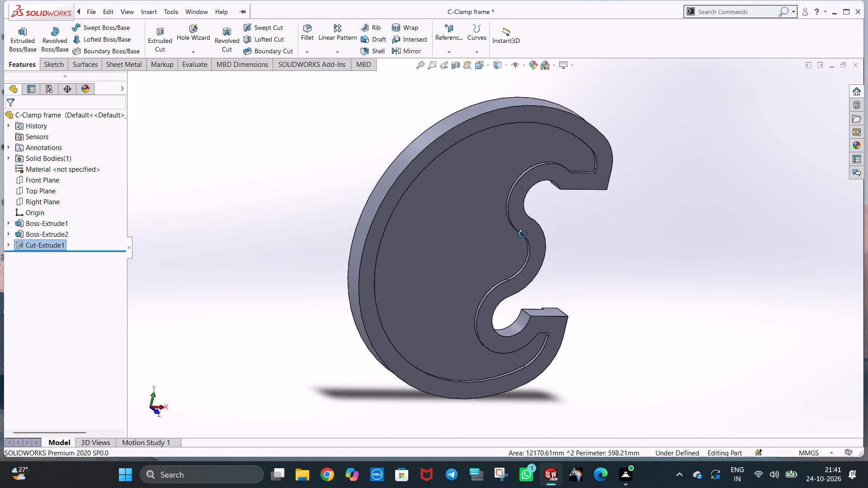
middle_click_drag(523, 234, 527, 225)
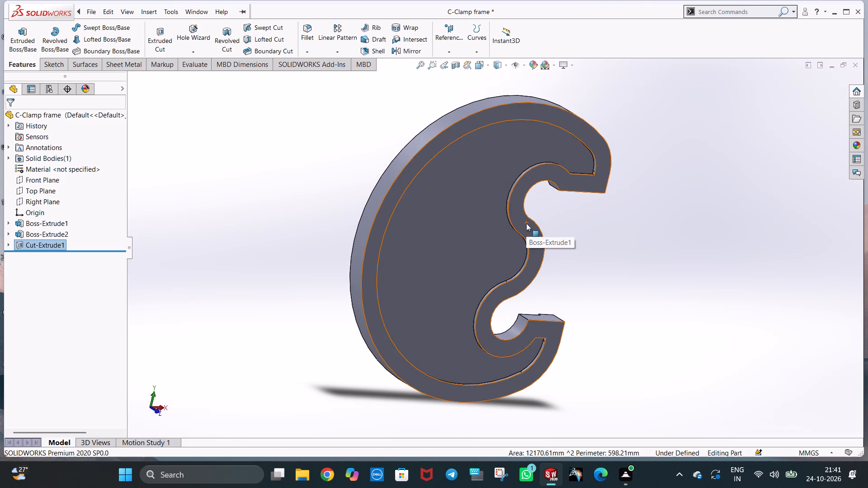
Examine the recessed front face, its border and the notched inner edge of the frame from several angles.
middle_click_drag(531, 403, 531, 427)
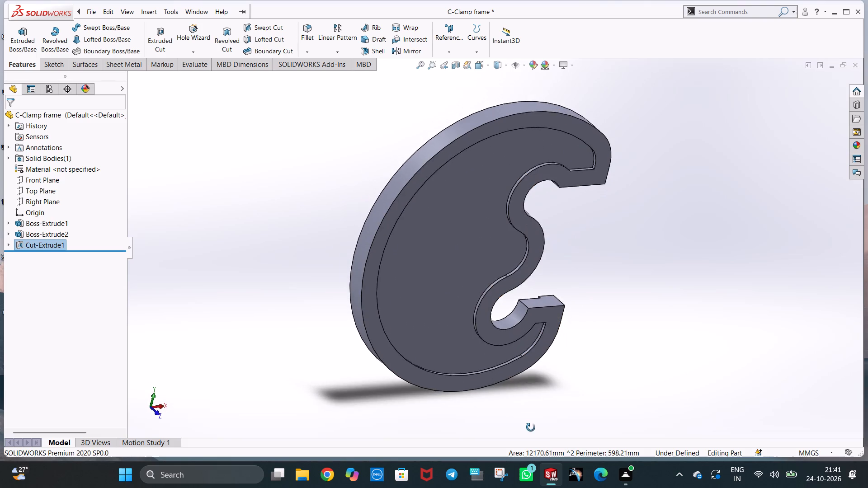
middle_click_drag(531, 427, 528, 433)
middle_click_drag(567, 283, 545, 336)
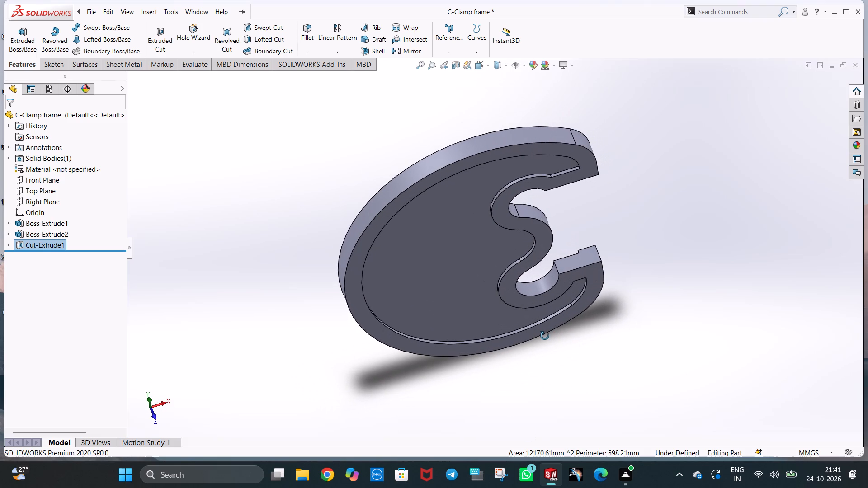
middle_click_drag(545, 336, 551, 323)
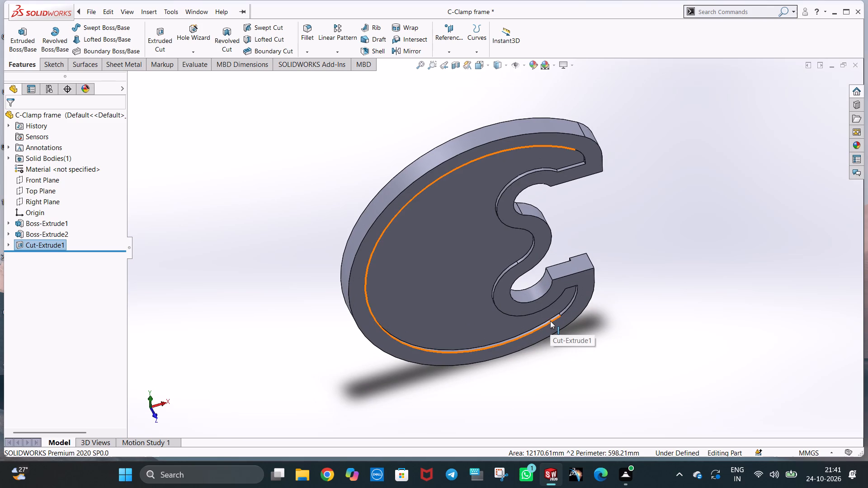
middle_click_drag(572, 356, 459, 379)
middle_click_drag(476, 259, 472, 266)
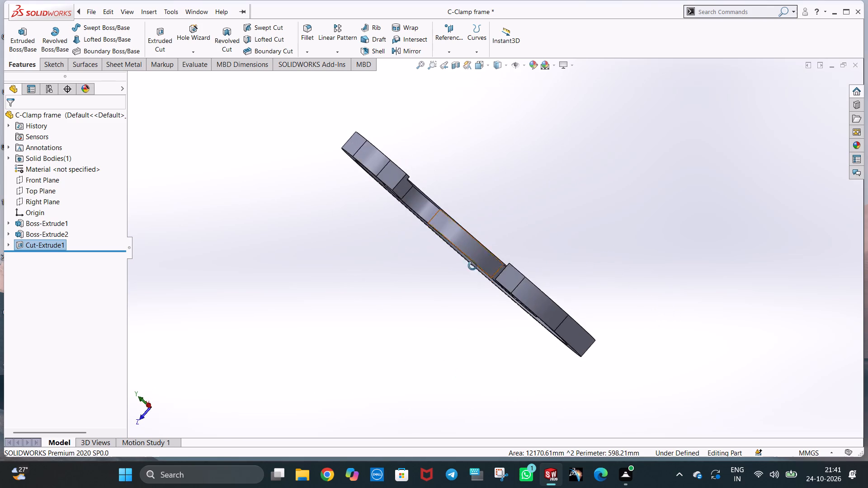
middle_click_drag(472, 266, 550, 265)
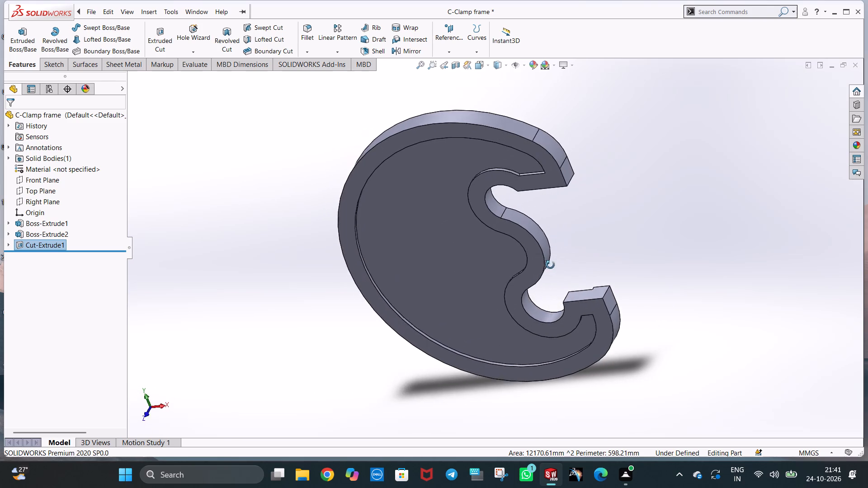
middle_click_drag(550, 265, 505, 273)
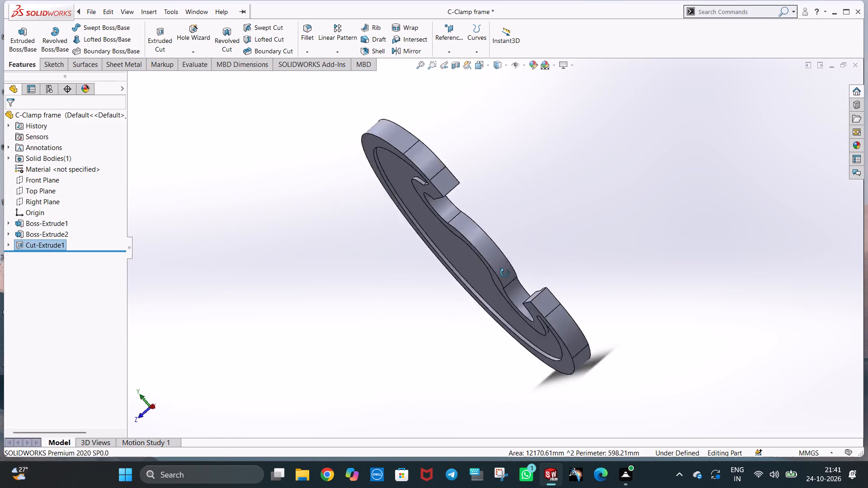
middle_click_drag(505, 273, 579, 222)
middle_click_drag(568, 237, 569, 223)
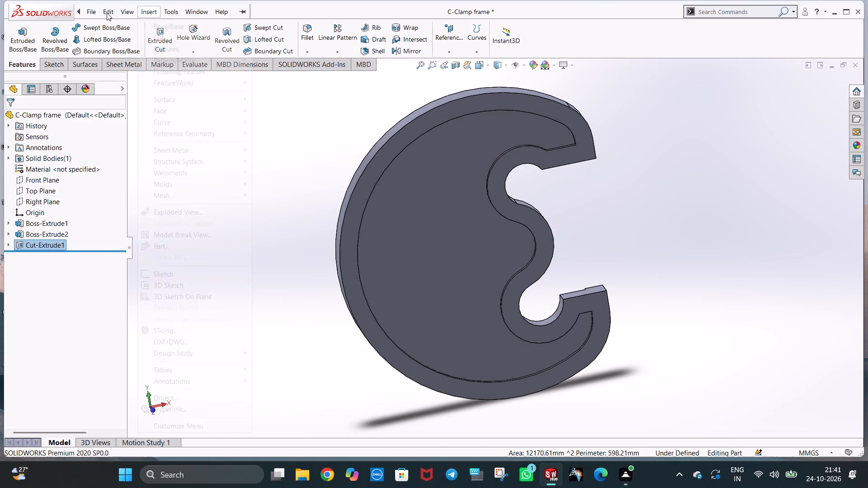
middle_click_drag(580, 254, 574, 265)
middle_click_drag(636, 227, 632, 247)
Undo the 2 mm extruded cut and return to editing its sketch.
key("ctrl+z")
key("ctrl+z")
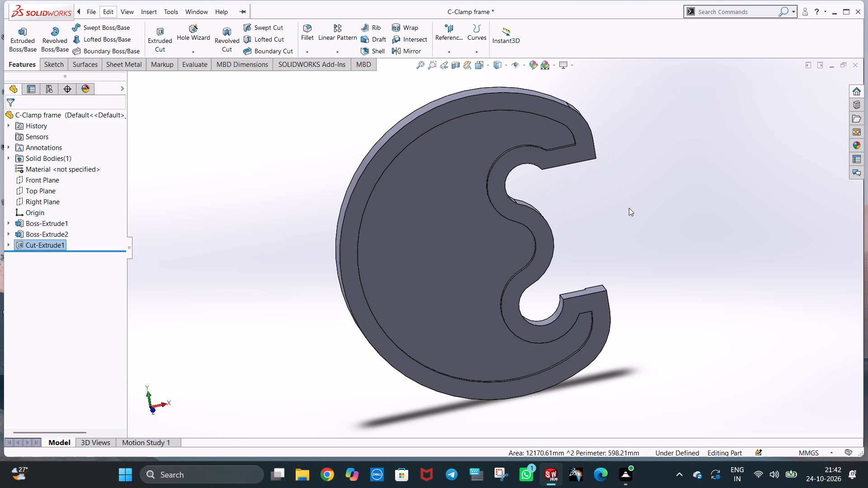
left_click(629, 208)
key("ctrl+z")
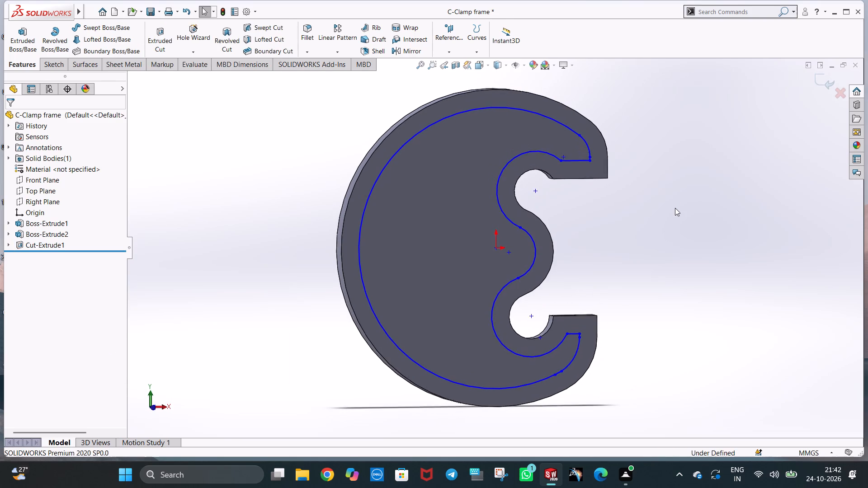
left_click(675, 208)
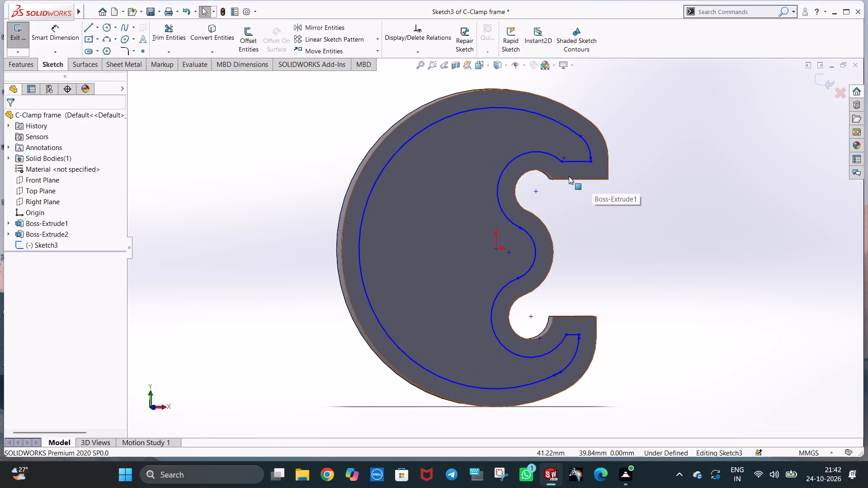
Offset the two notch arcs and the bulge arc 10 mm toward the frame's notched edge, with Reverse on and Select chain off.
middle_click_drag(726, 213, 586, 295)
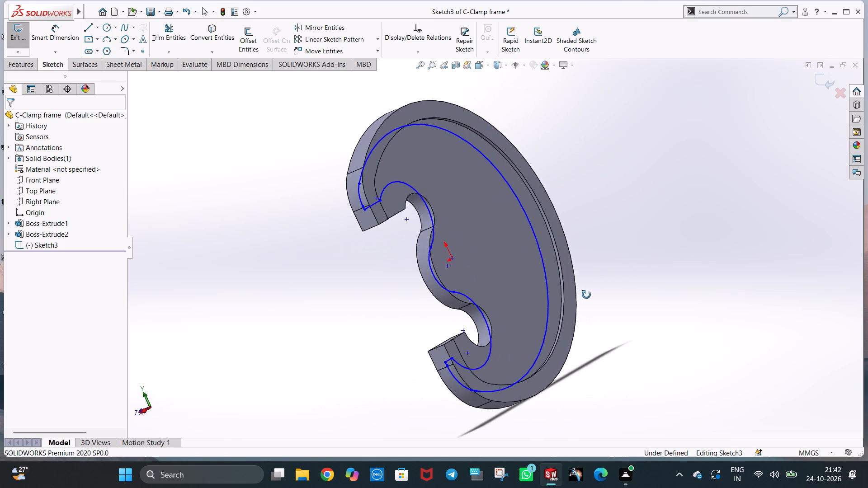
middle_click_drag(586, 295, 671, 284)
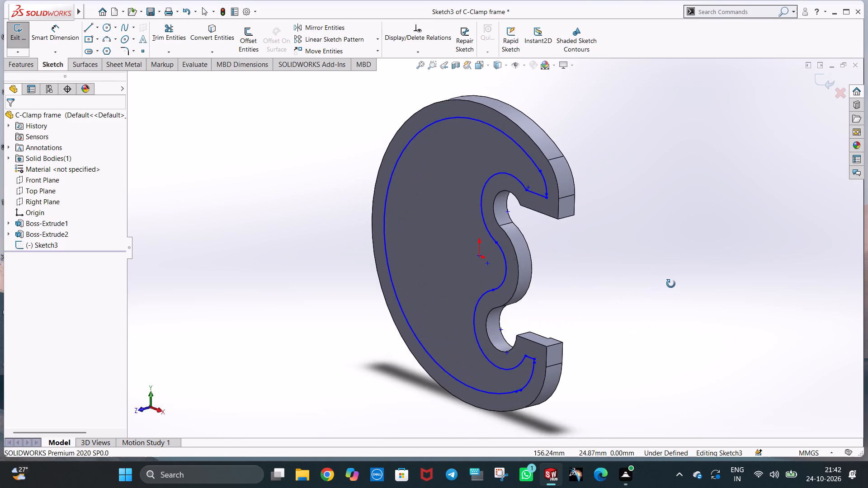
middle_click_drag(671, 284, 698, 248)
left_click(238, 50)
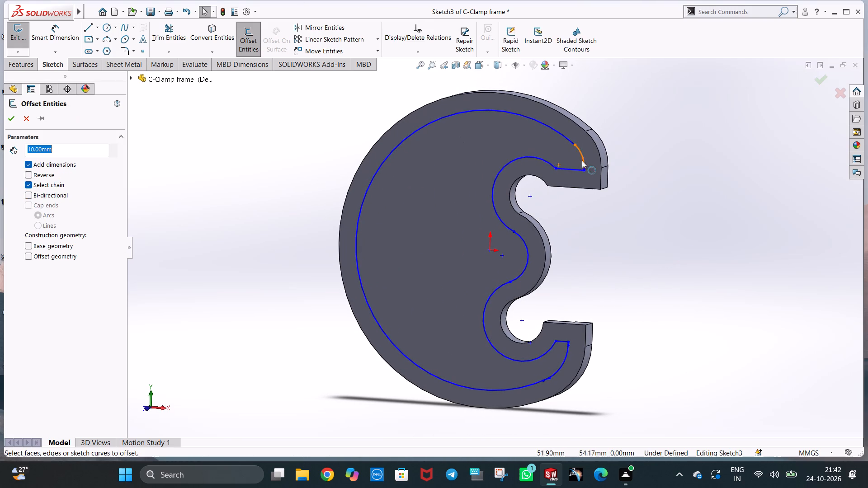
left_click(520, 157)
left_click(524, 246)
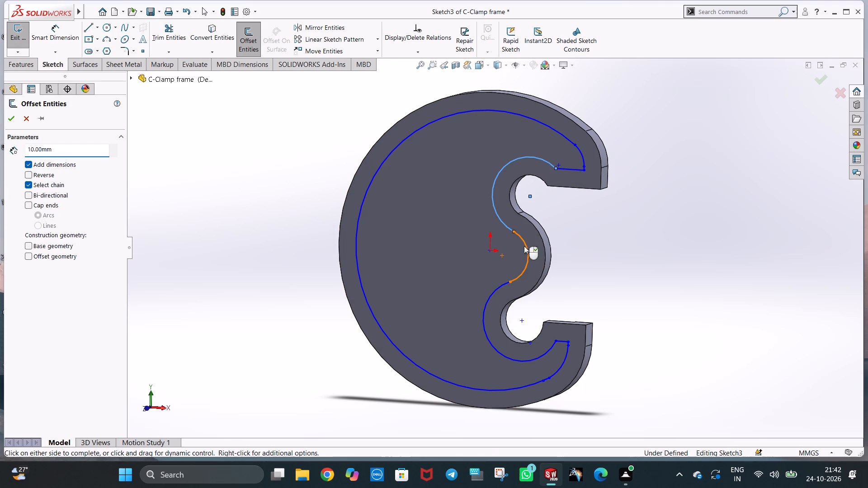
left_click(495, 293)
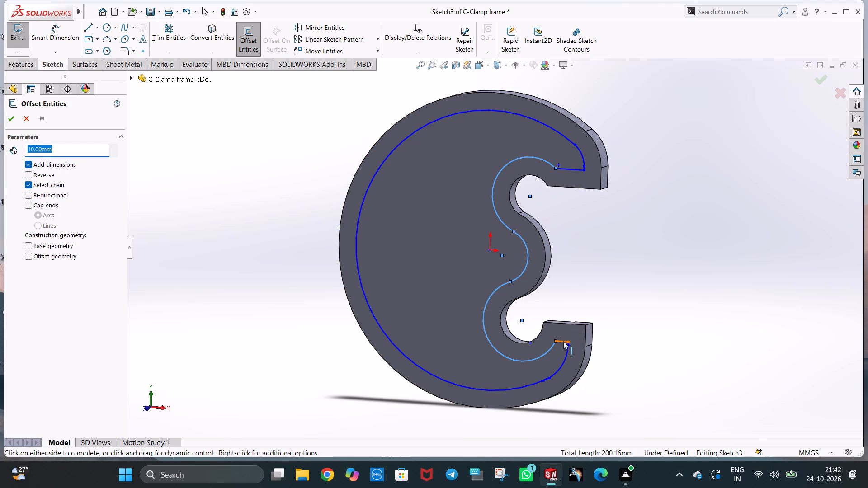
left_click(44, 178)
left_click(54, 185)
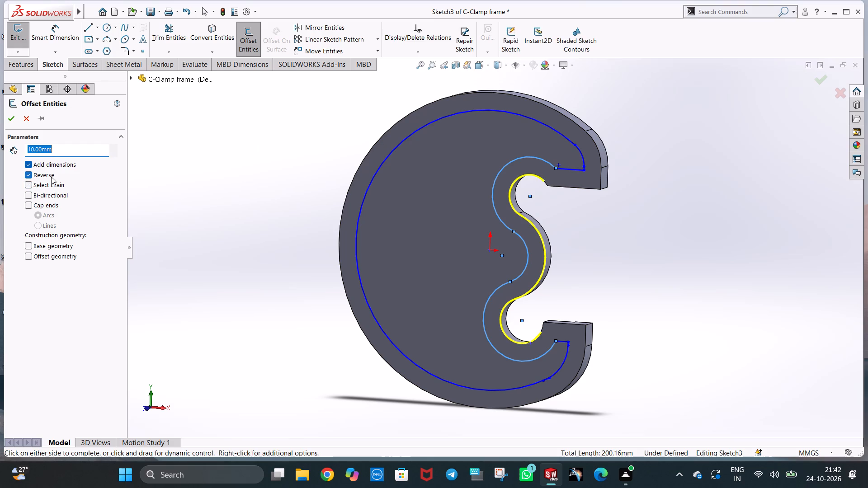
left_click(11, 122)
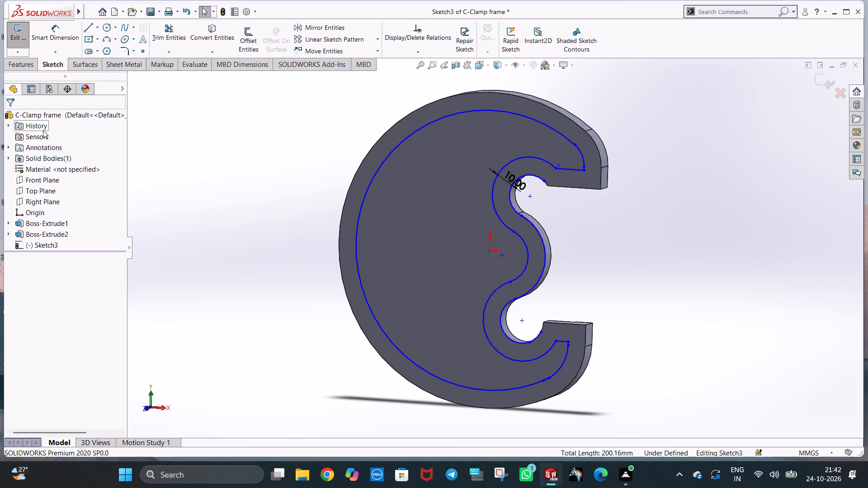
Delete the original inner bulge arc and the original upper notch arc from the sketch.
middle_click_drag(582, 264, 608, 264)
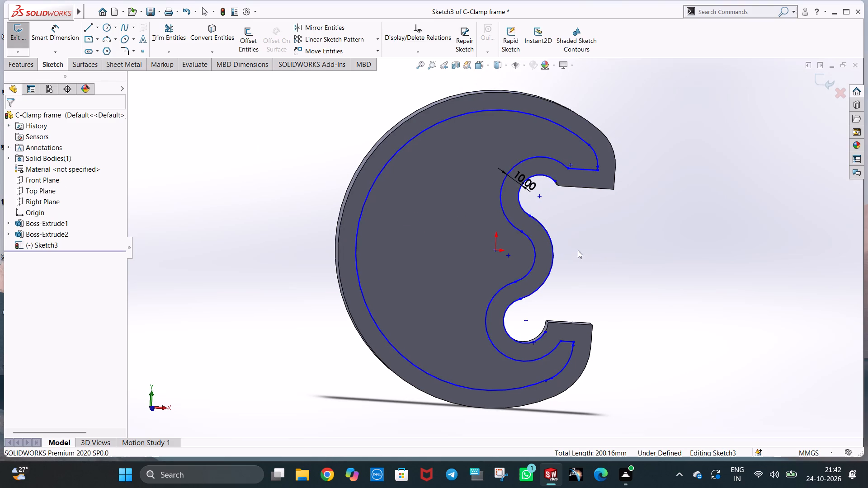
left_click(536, 247)
key("Delete")
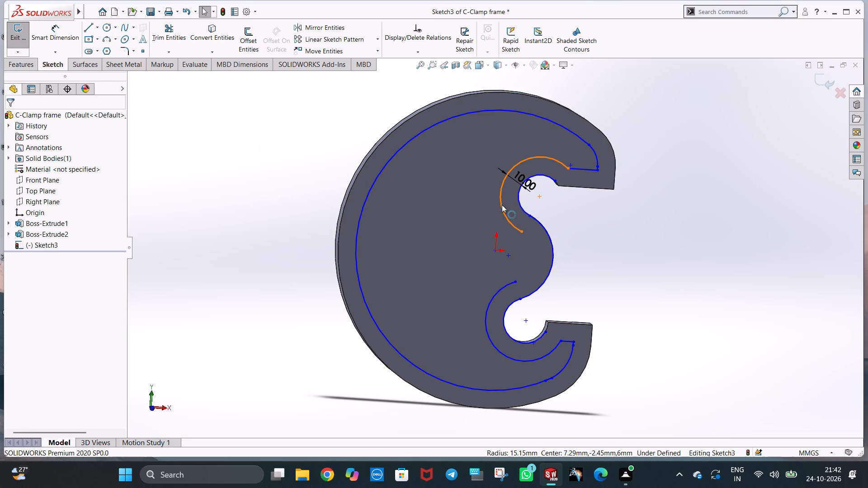
left_click(502, 205)
key("Delete")
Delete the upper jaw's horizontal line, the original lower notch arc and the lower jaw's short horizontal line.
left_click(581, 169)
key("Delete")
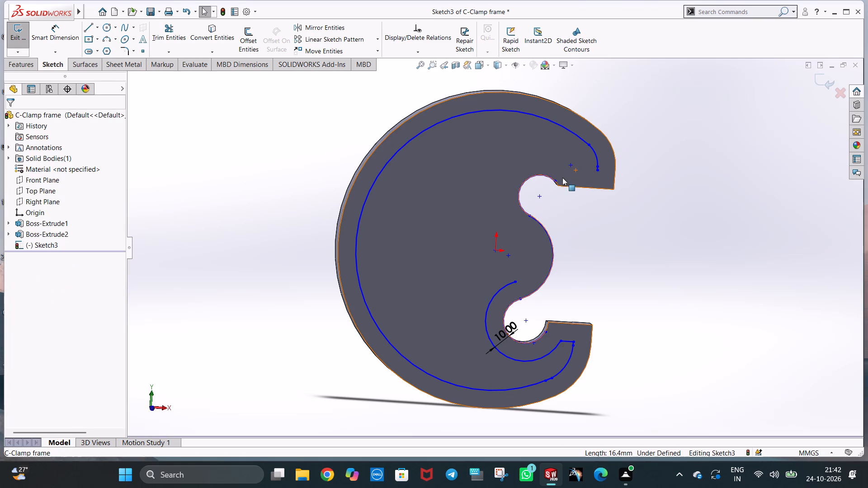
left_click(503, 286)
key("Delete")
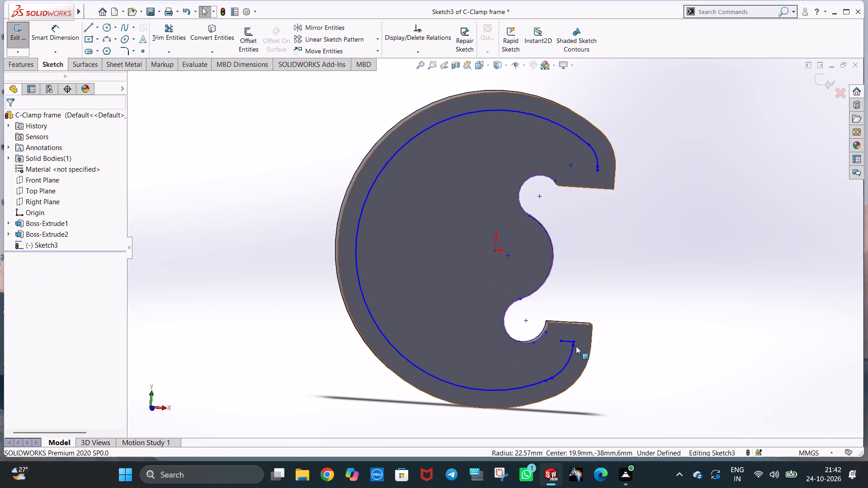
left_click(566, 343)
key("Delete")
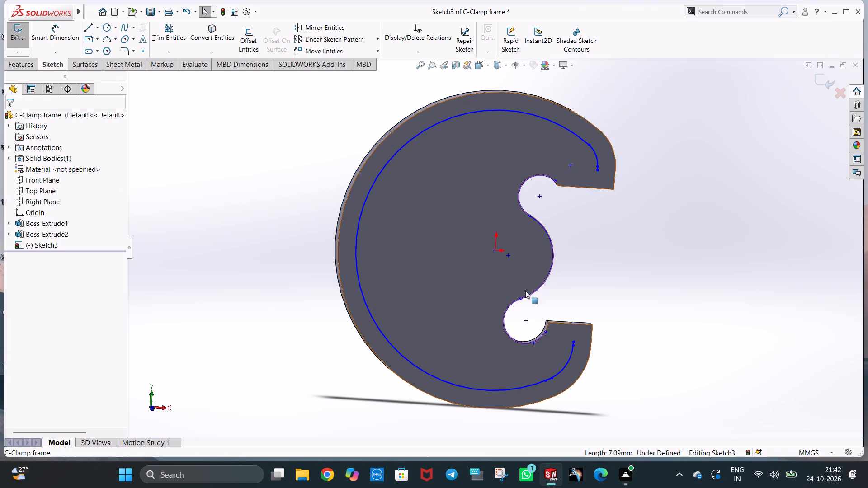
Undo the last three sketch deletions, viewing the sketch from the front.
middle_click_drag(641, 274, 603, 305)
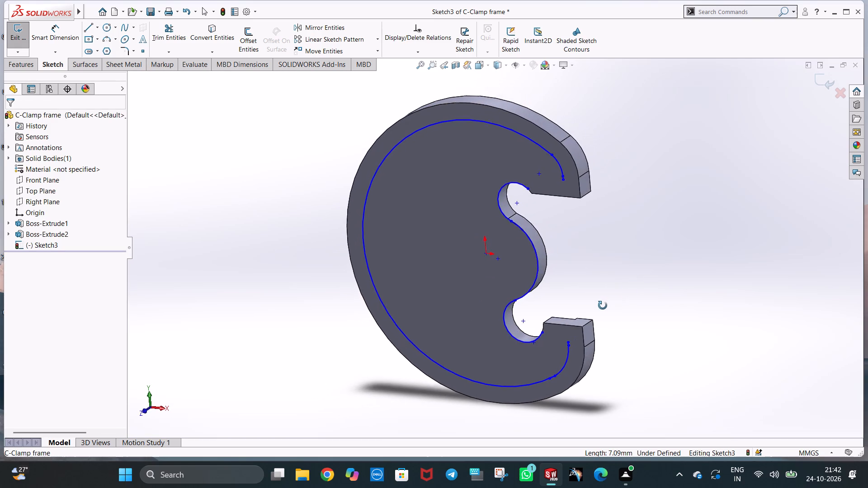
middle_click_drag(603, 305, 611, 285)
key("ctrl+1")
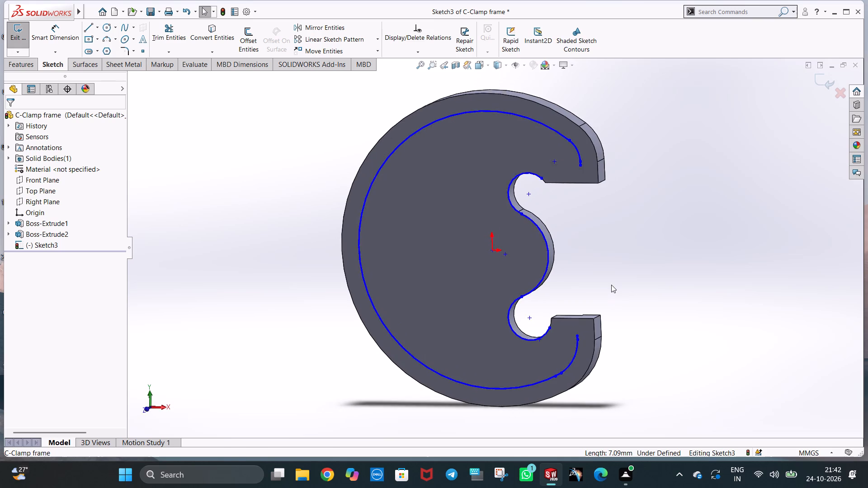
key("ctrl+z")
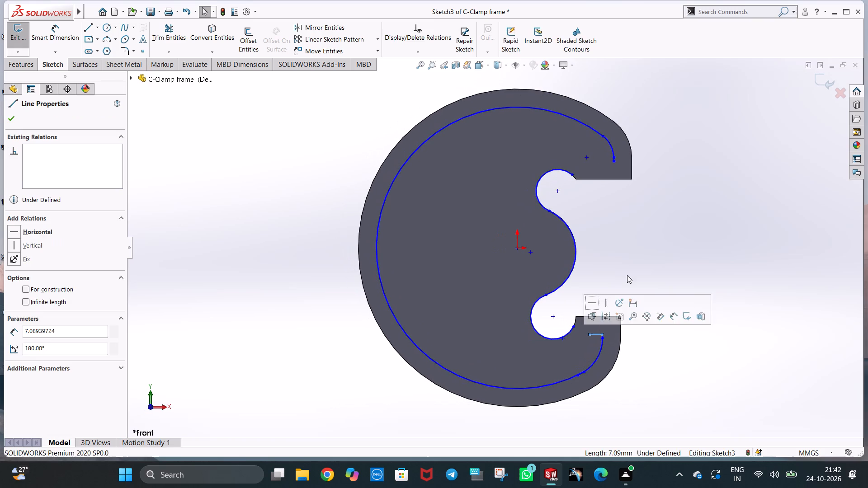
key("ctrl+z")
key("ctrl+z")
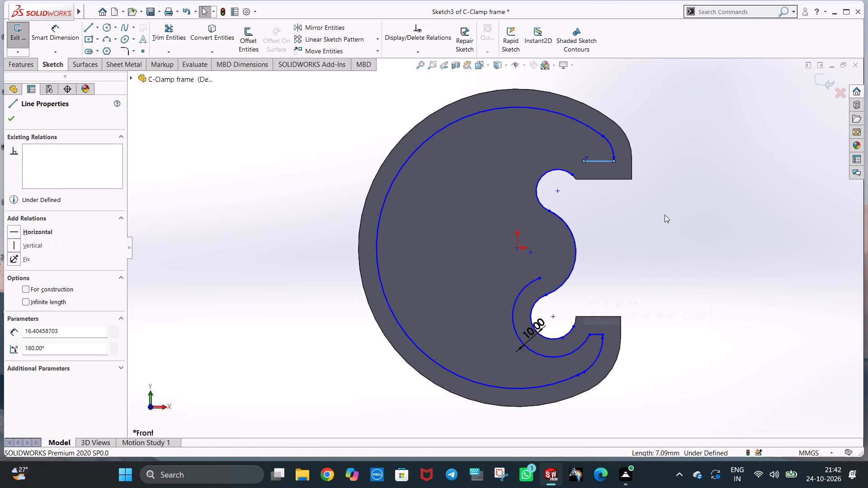
Delete the upper jaw's horizontal line, the original lower notch arc and the lower jaw's short horizontal line.
left_click(665, 215)
left_click(600, 162)
key("Delete")
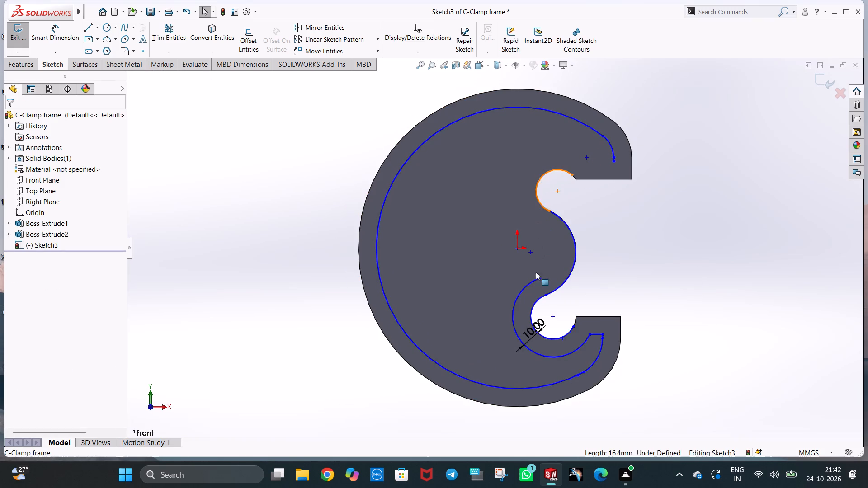
left_click(524, 288)
key("Delete")
left_click(598, 336)
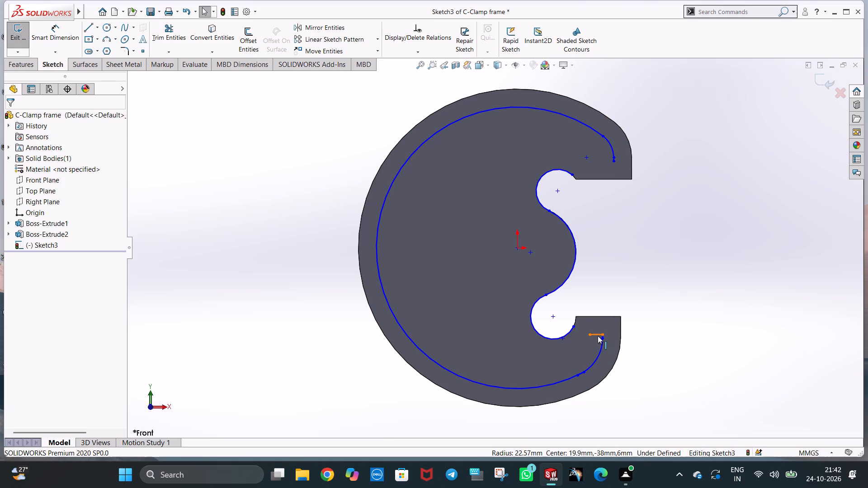
key("Delete")
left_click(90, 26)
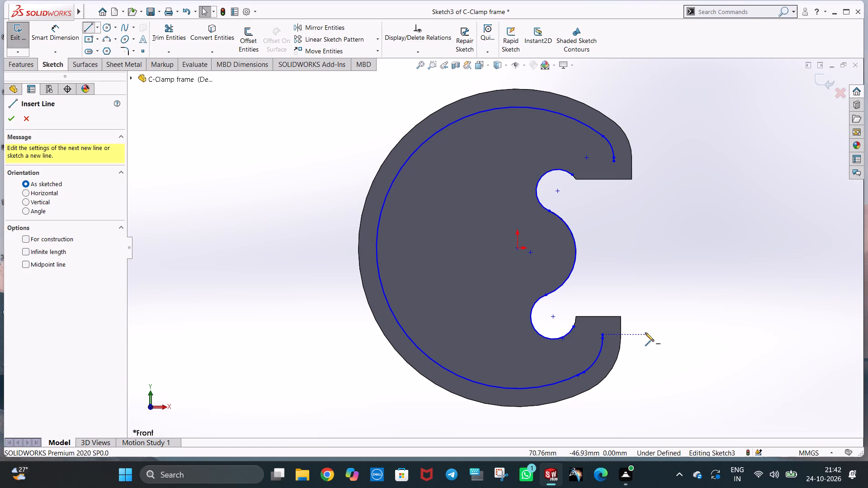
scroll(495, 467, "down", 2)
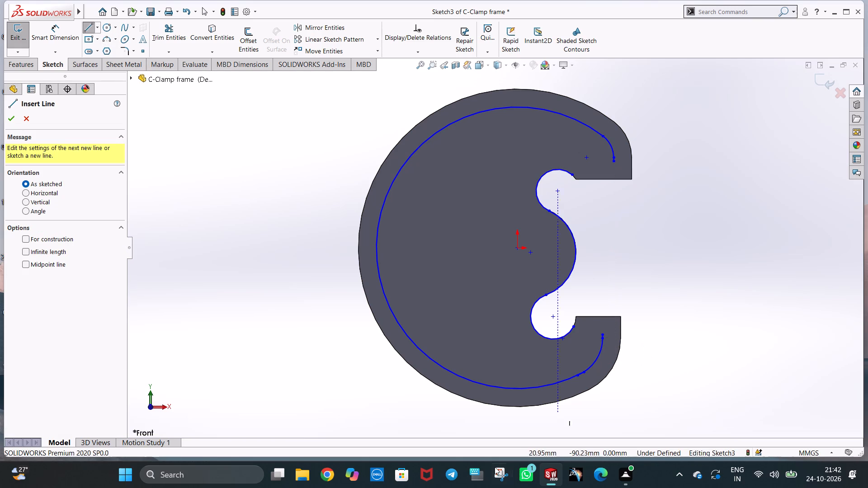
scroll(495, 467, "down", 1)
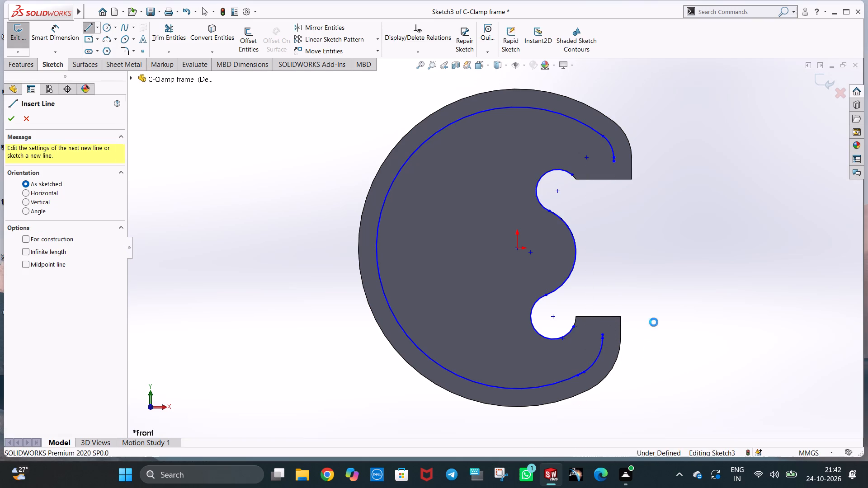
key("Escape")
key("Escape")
Delete the 2 mm vertical line at the upper end of the lower jaw's inner arc.
scroll(598, 343, "down", 5)
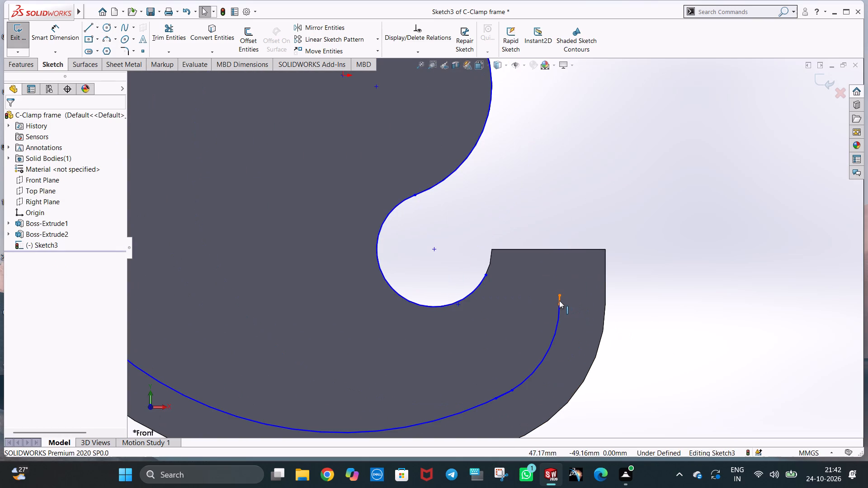
left_click(559, 300)
key("Delete")
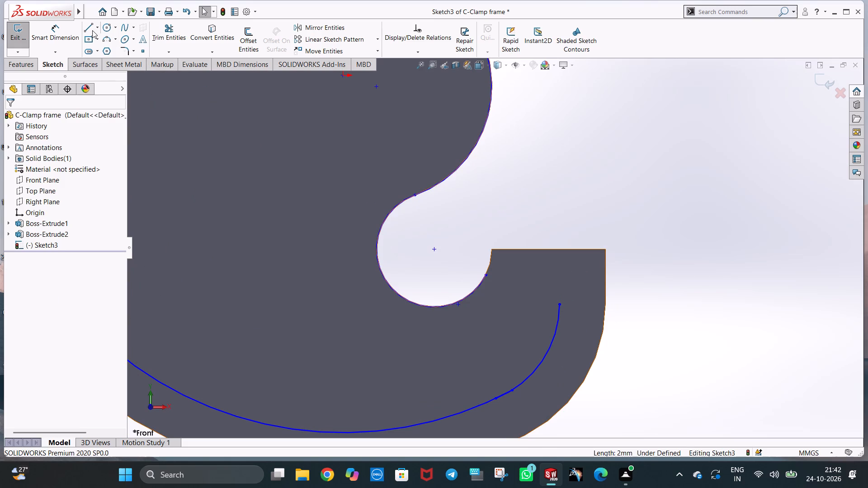
Extend the lower jaw's inner arc with a 12 mm vertical line, a line along the jaw edge and an arc joining the lower notch arc.
left_click(85, 30)
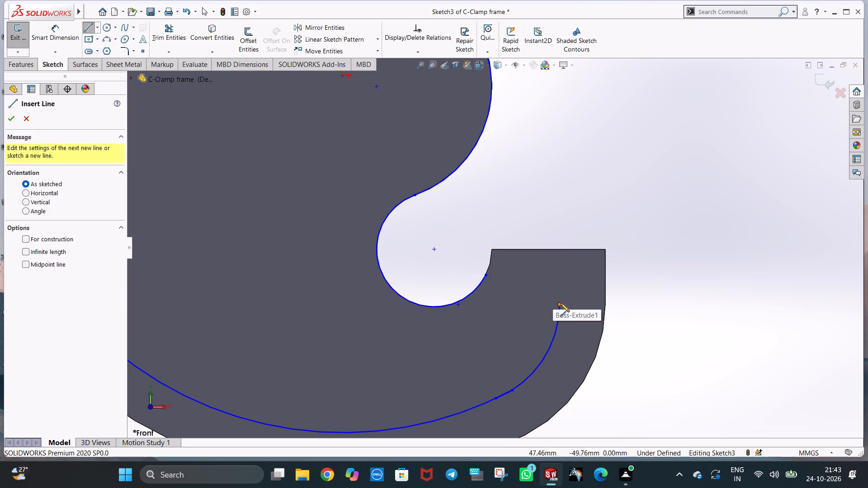
left_click(559, 304)
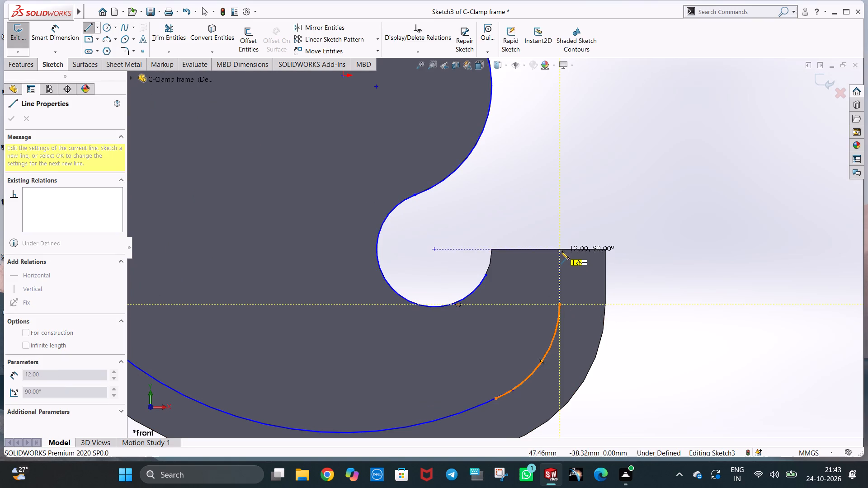
left_click(561, 250)
left_click(491, 249)
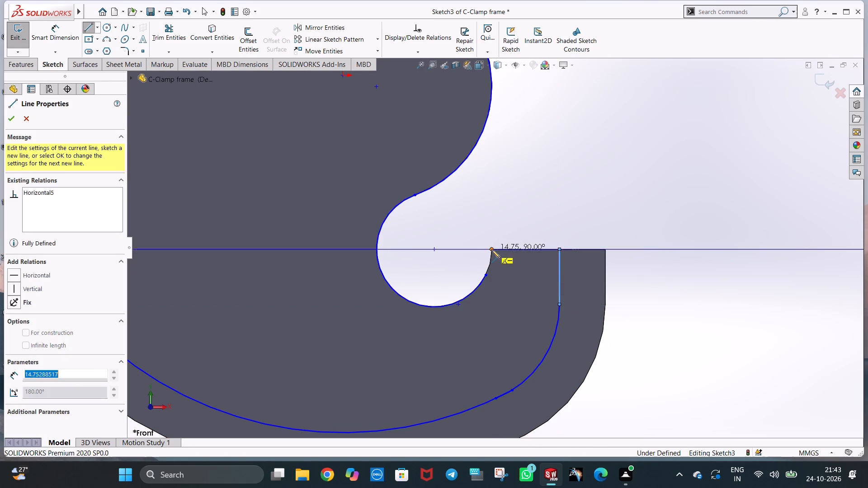
left_click(486, 274)
key("Escape")
key("Escape")
key("Escape")
Delete the 2 mm vertical line at the lower end of the upper jaw's inner arc.
scroll(536, 185, "up", 4)
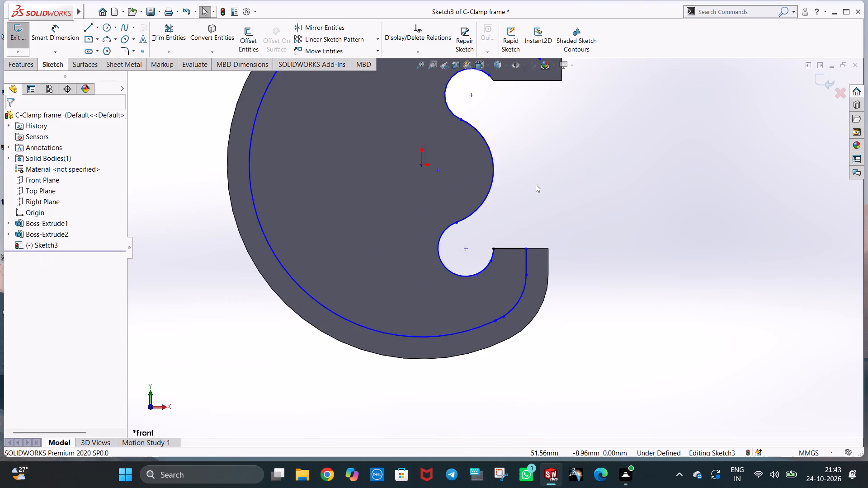
scroll(536, 184, "up", 2)
scroll(497, 117, "down", 3)
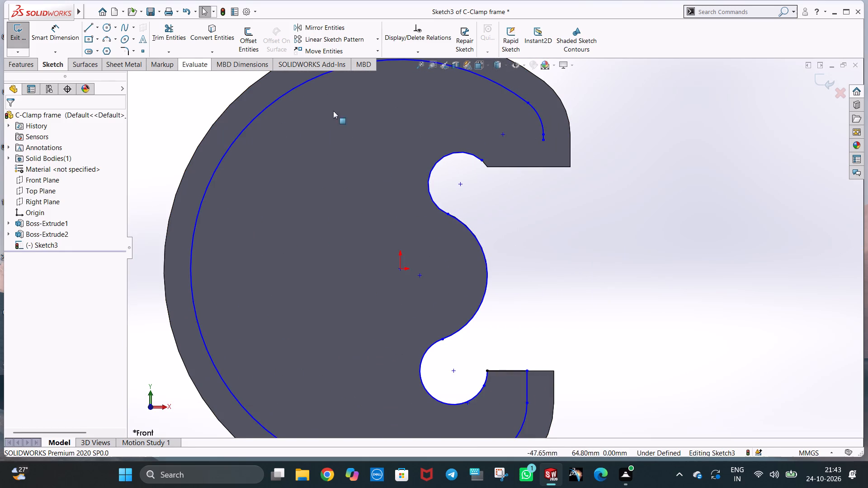
scroll(594, 153, "down", 3)
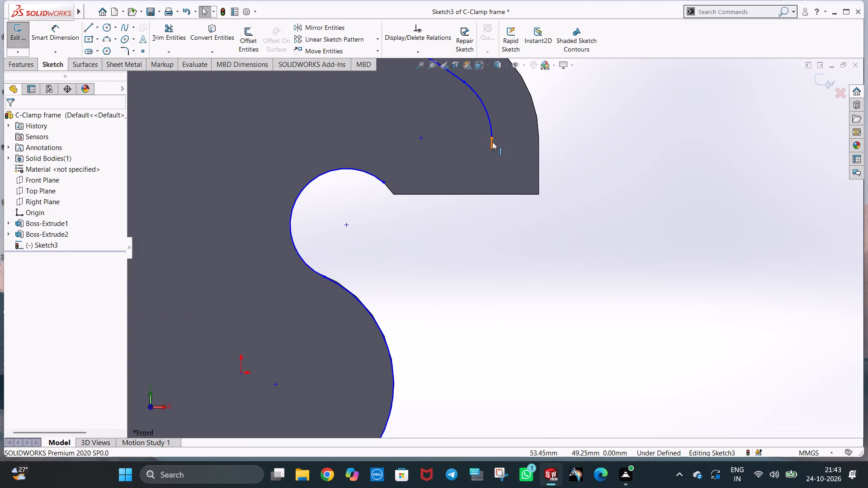
left_click(492, 142)
key("Delete")
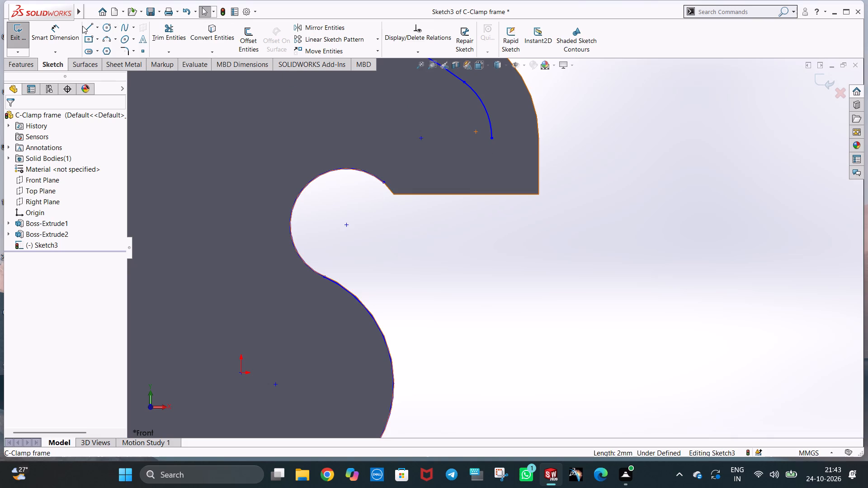
Draw a 12 mm vertical line from the upper jaw's inner arc, a line along the jaw edge and a short diagonal to the notch arc.
left_click(82, 26)
left_click(83, 26)
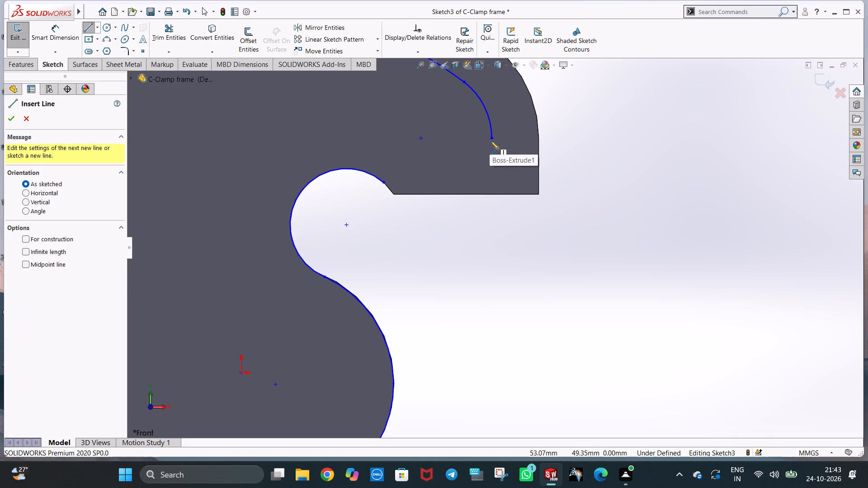
left_click(492, 139)
left_click(491, 195)
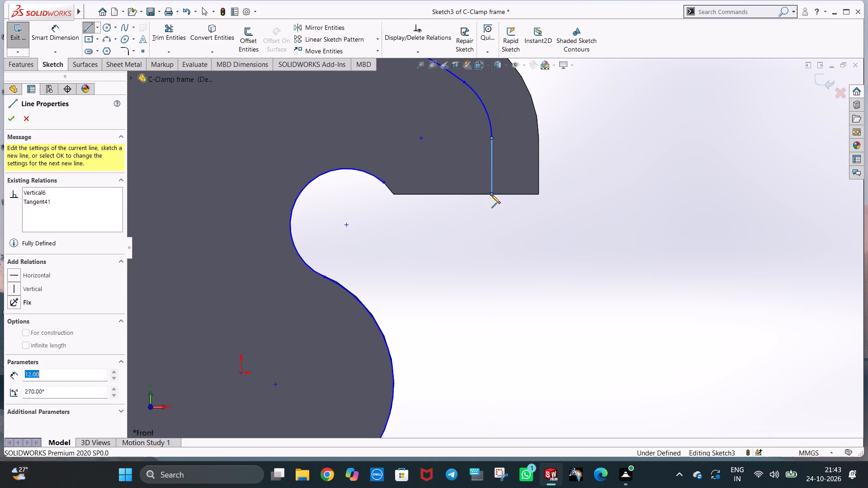
left_click(393, 196)
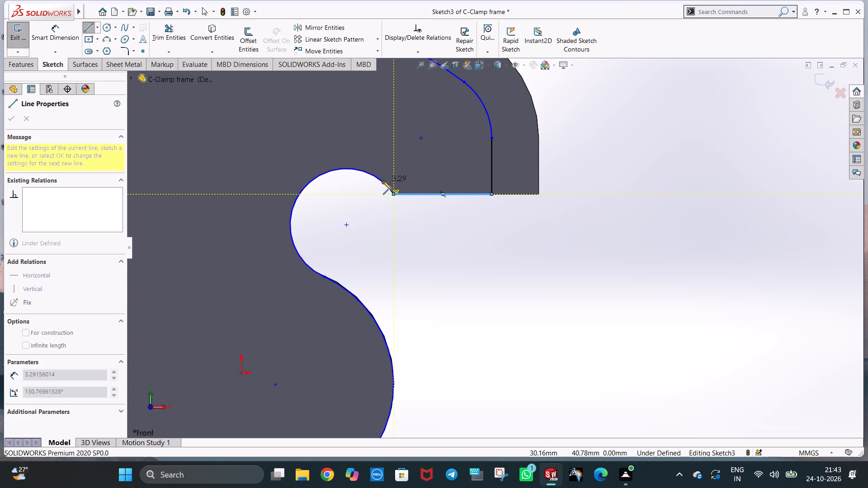
left_click(383, 181)
key("Escape")
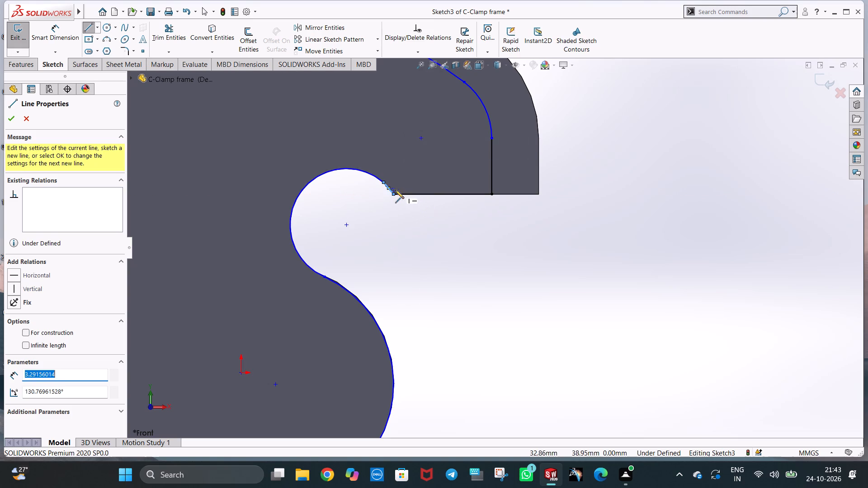
key("Escape")
Delete the short diagonal line between the upper jaw's notch corner and the upper notch arc.
left_click(387, 189)
key("Delete")
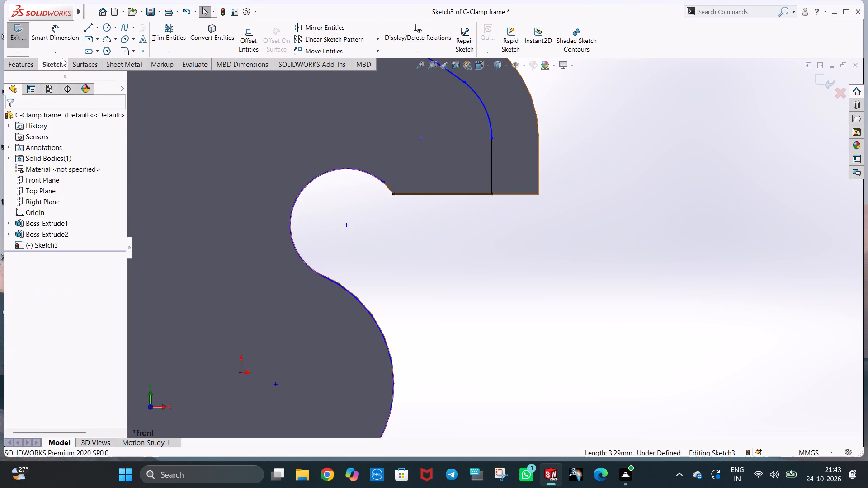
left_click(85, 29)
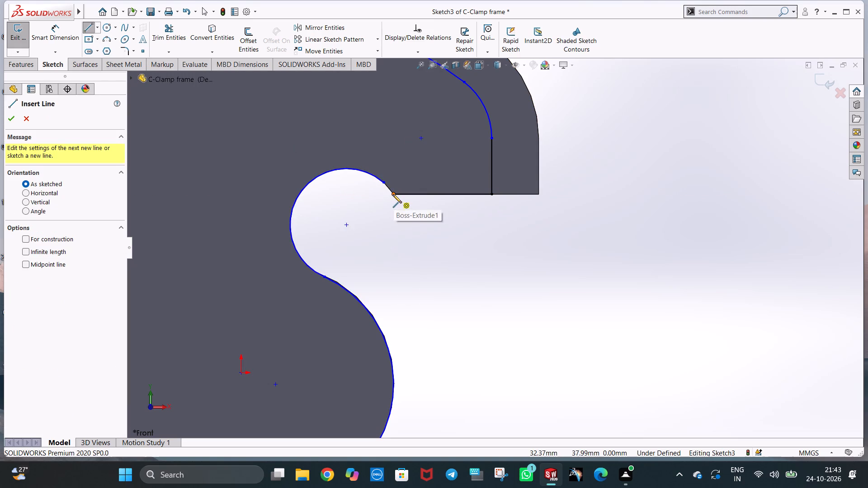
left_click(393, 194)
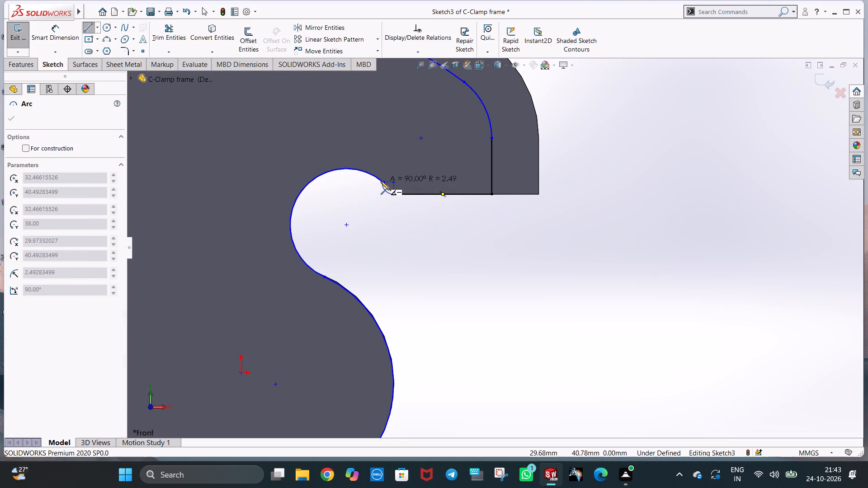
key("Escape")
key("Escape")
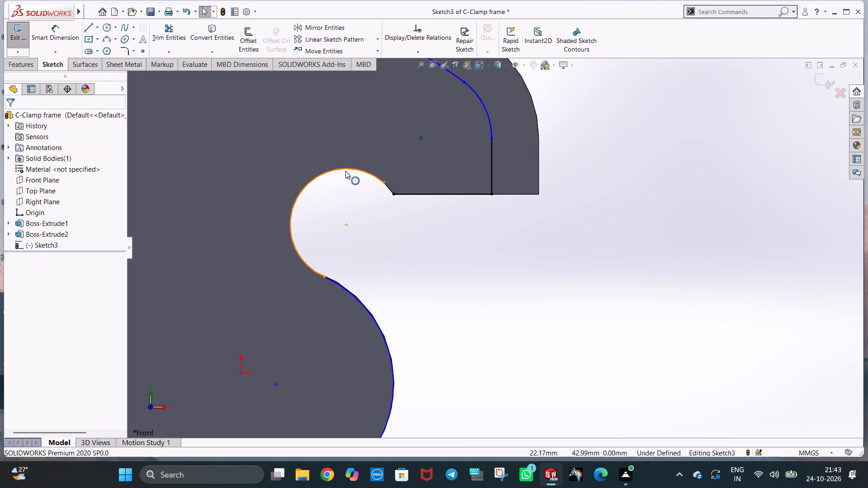
Replace the upper notch arc with a 12 mm radius circle centred on the upper notch.
left_click(345, 171)
key("Delete")
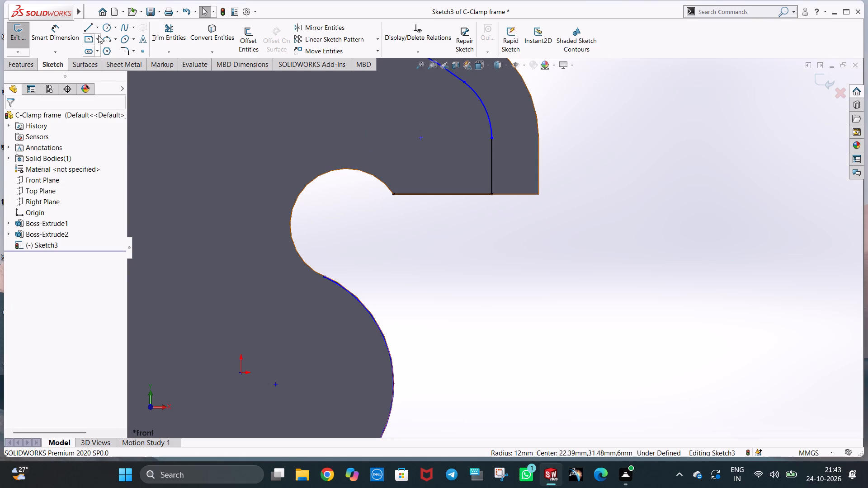
left_click(107, 28)
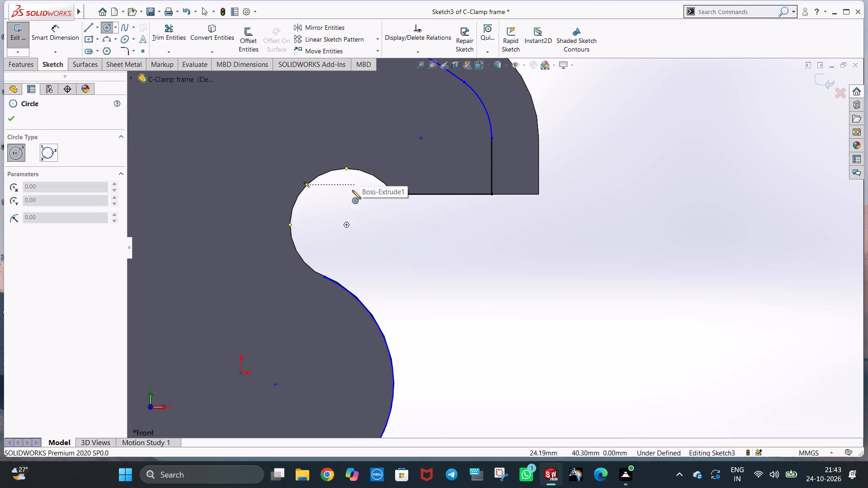
left_click(345, 225)
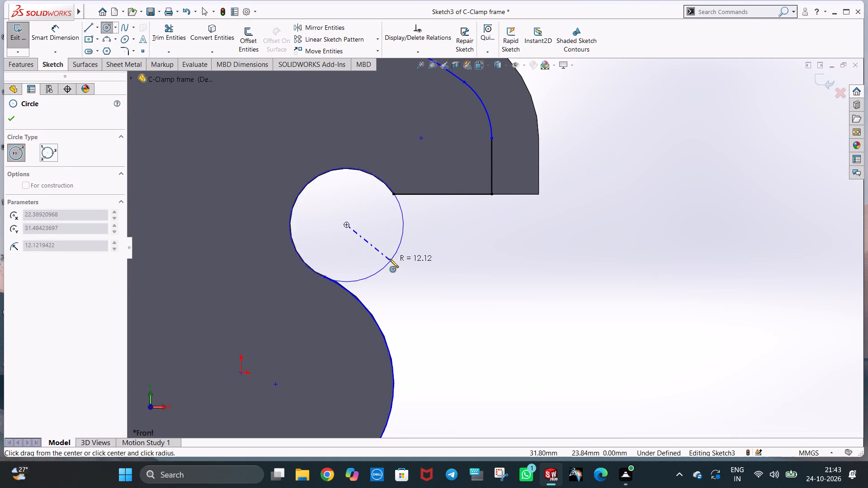
left_click(390, 258)
type("12")
key("Return")
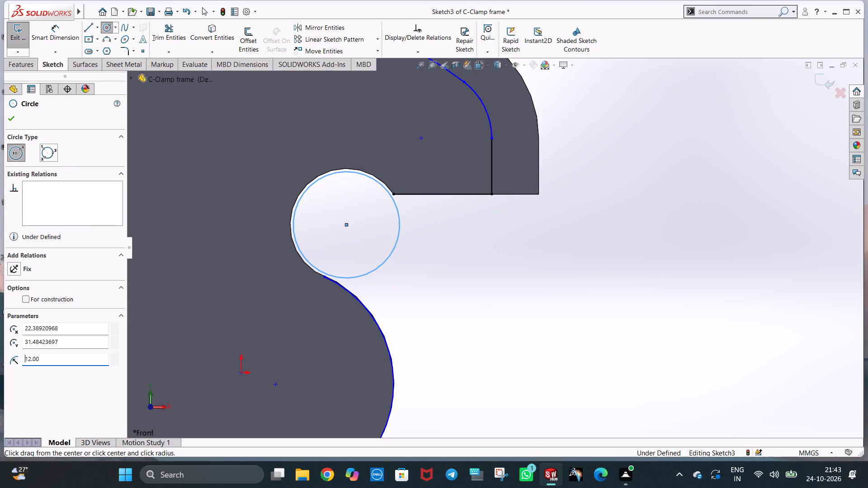
key("Escape")
key("Escape")
Trim away the part of the new circle that crosses the open side of the upper notch.
left_click(161, 31)
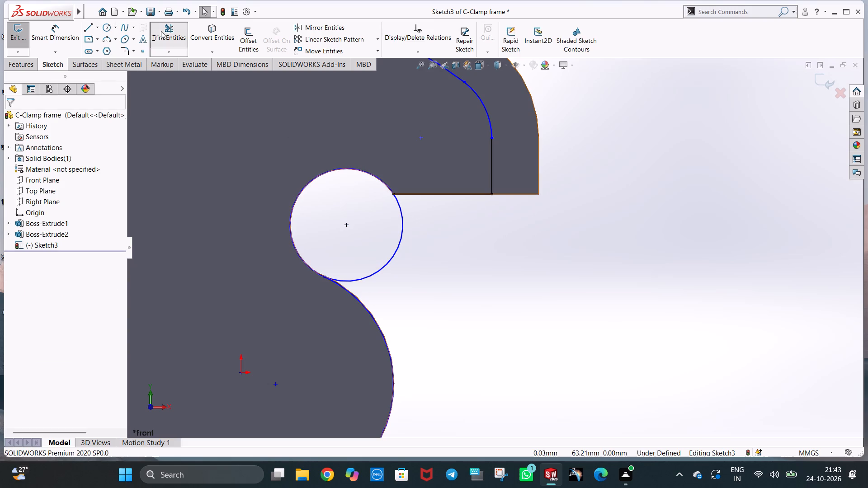
left_click_drag(377, 282, 374, 261)
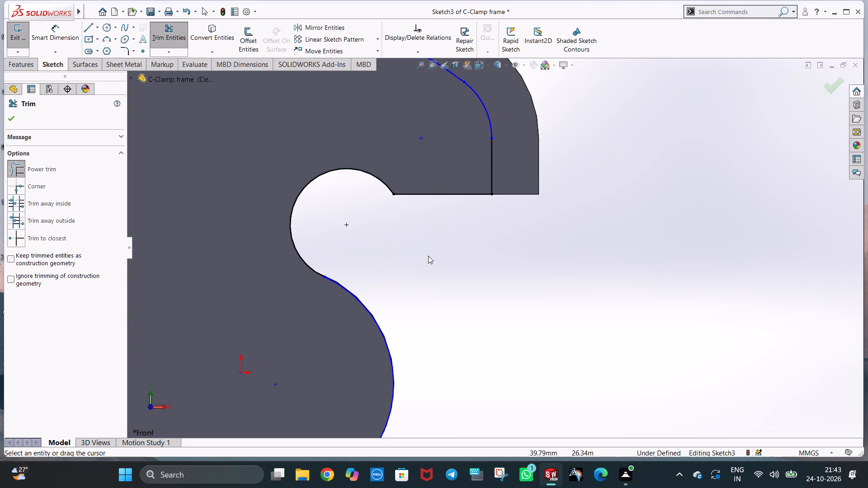
left_click(428, 256)
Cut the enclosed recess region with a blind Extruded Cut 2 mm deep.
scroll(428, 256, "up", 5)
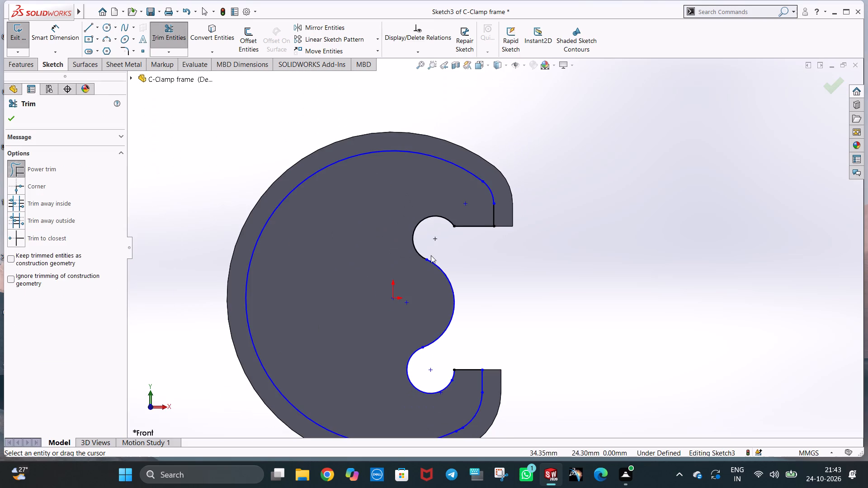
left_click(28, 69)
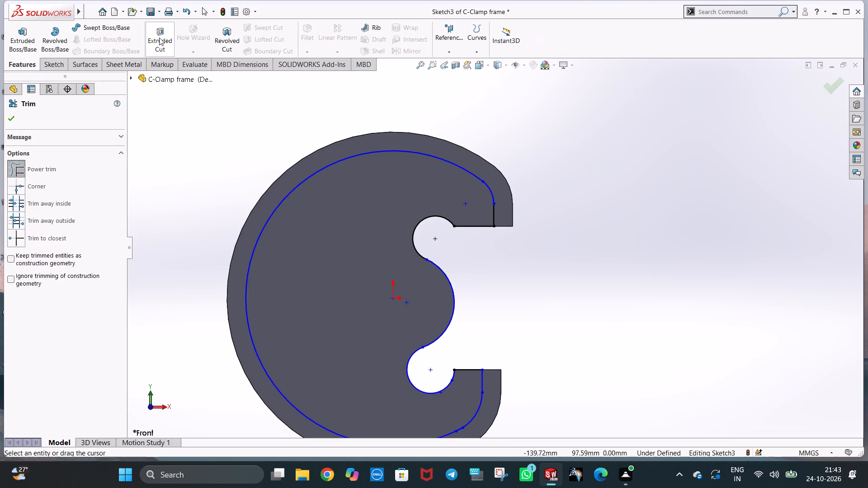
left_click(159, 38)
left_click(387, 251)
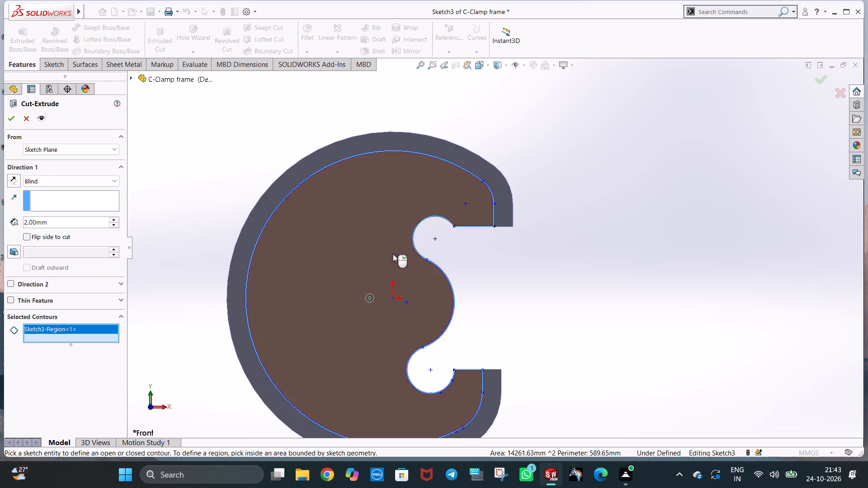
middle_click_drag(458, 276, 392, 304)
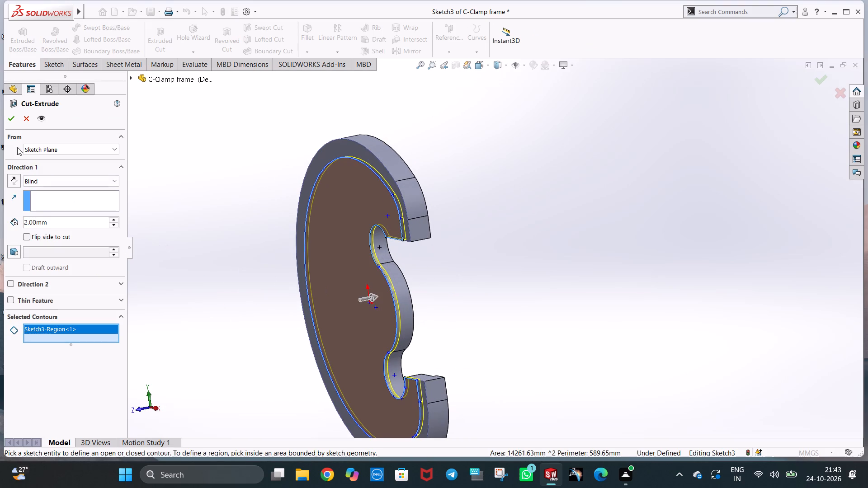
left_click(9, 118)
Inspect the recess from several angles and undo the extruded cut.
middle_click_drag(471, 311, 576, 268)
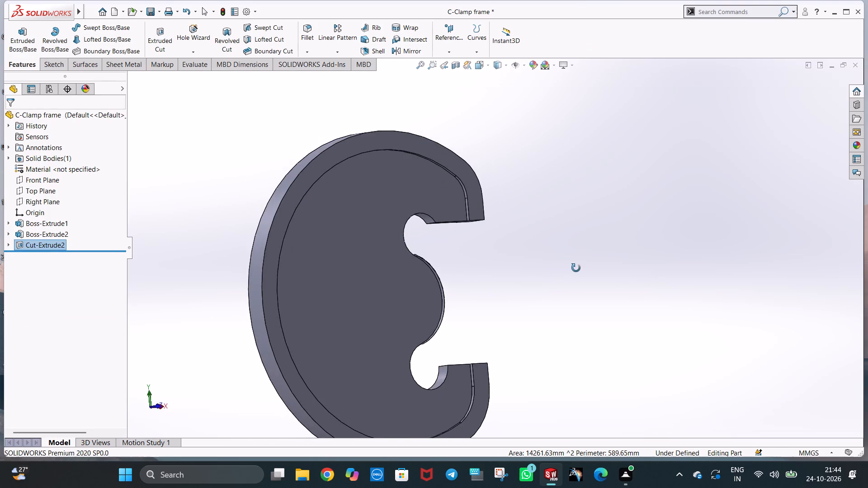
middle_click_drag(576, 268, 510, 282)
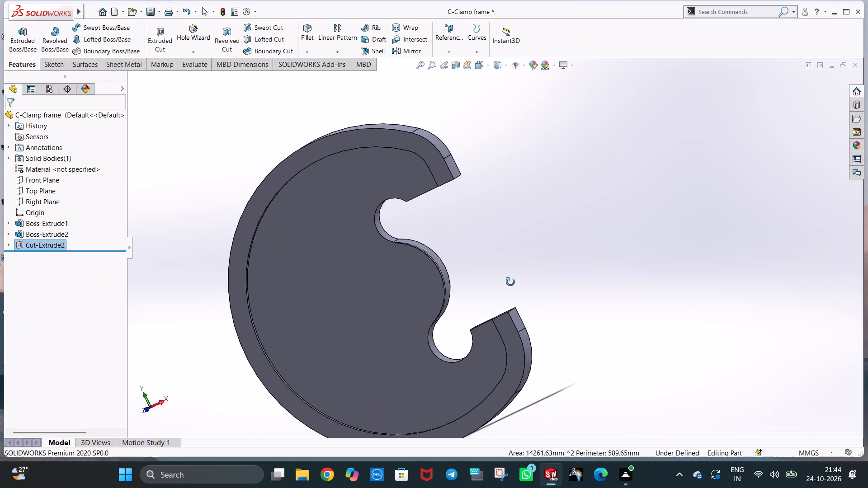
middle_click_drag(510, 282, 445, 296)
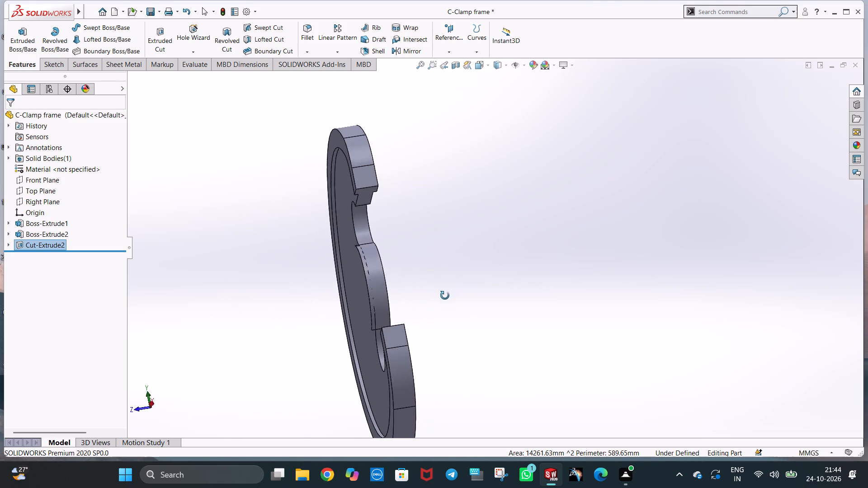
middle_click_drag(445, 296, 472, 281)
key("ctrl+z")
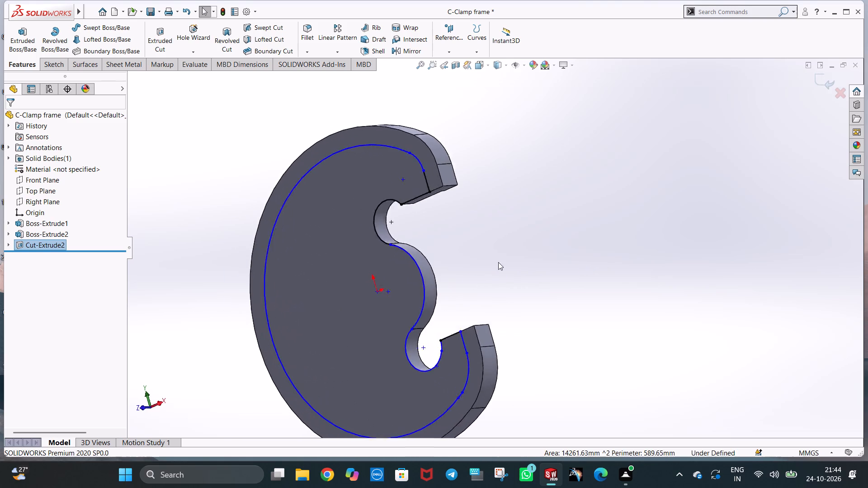
Delete the central bulge arc between the two notch arcs in the recess sketch.
left_click(454, 294)
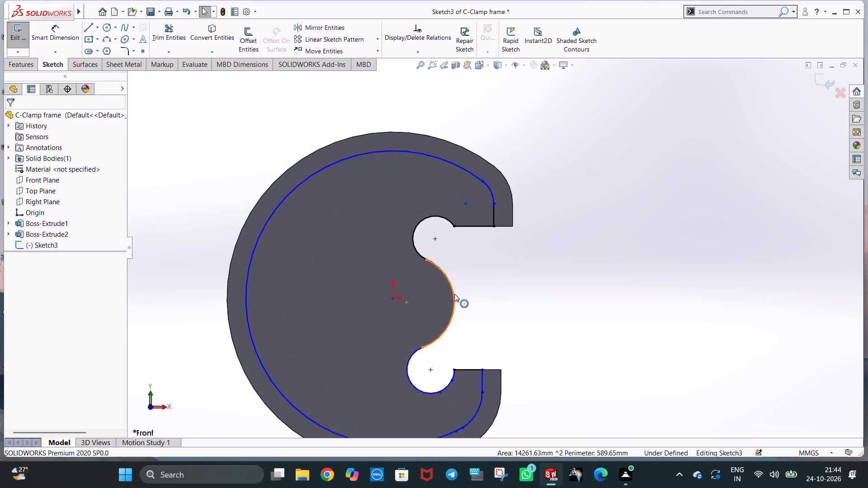
key("Delete")
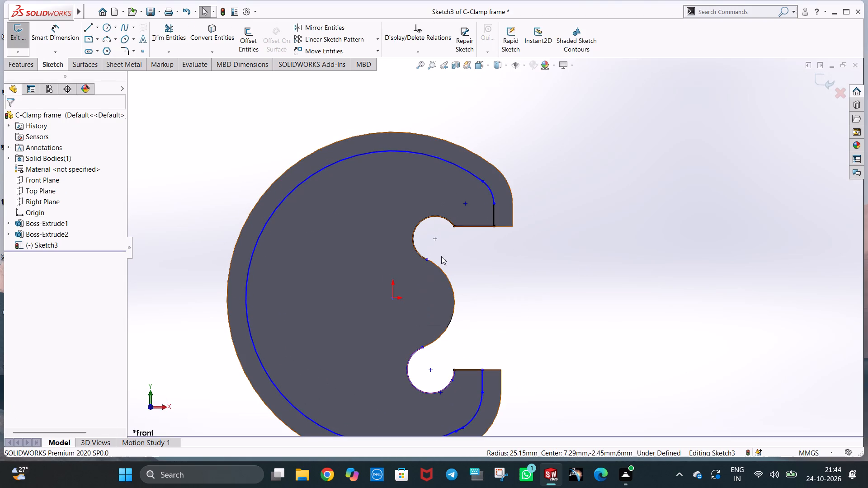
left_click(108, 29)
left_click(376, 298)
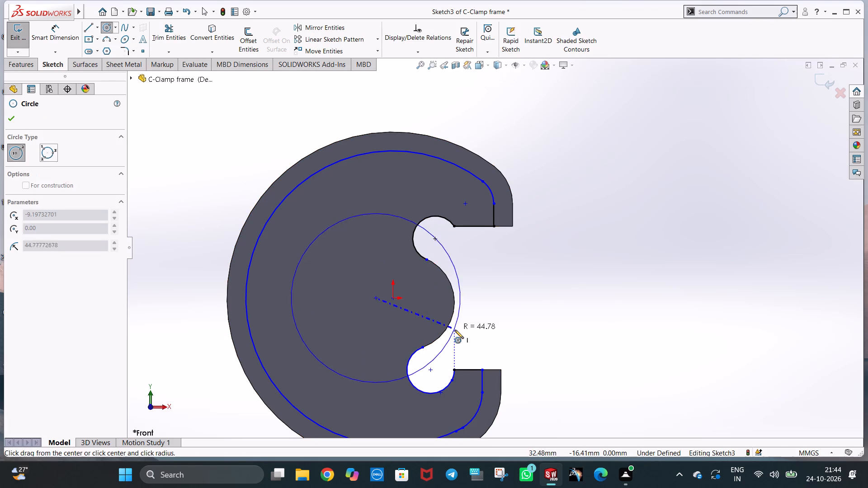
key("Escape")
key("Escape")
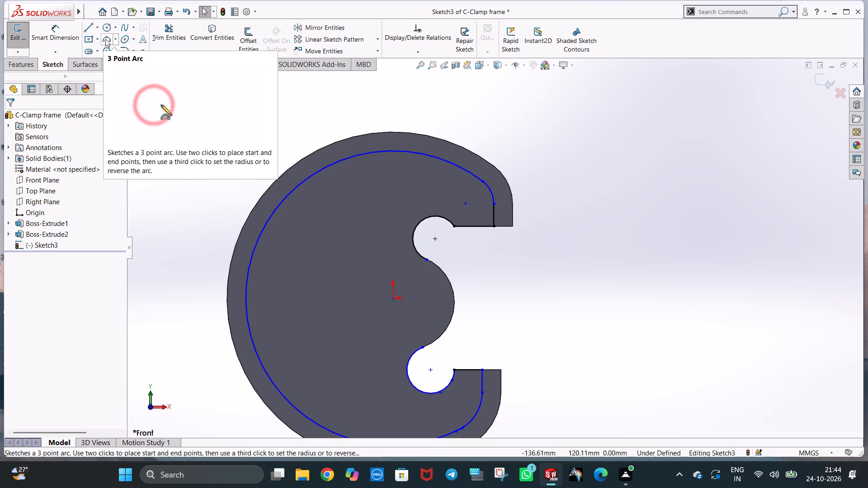
Sketch a bulge arc of about 25 mm radius tangent to the lower notch arc, ending at the upper notch arc's end.
left_click(88, 25)
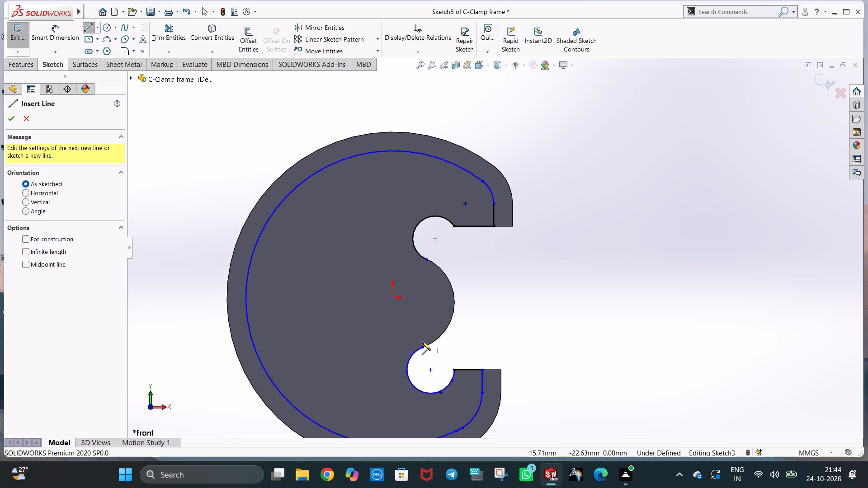
left_click(423, 347)
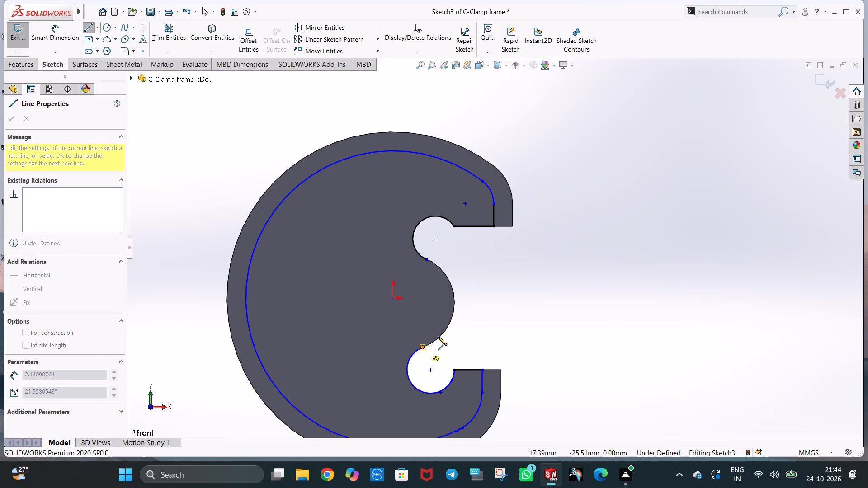
left_click(427, 260)
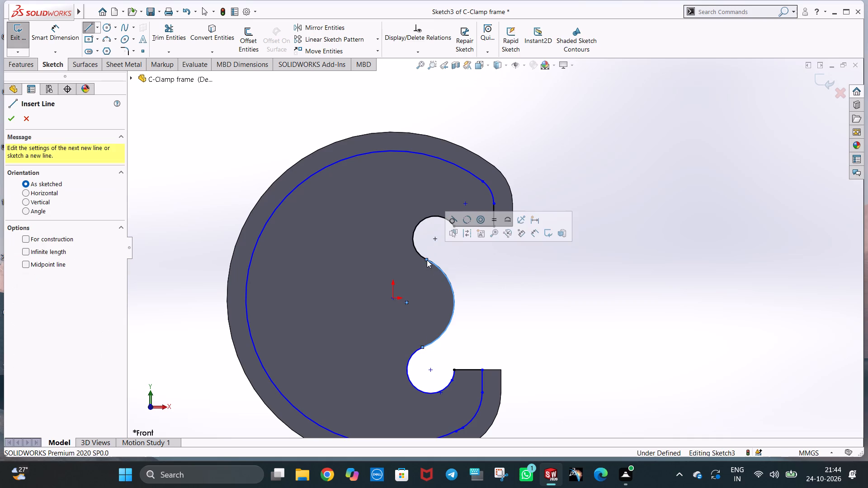
key("Escape")
key("Escape")
left_click(575, 293)
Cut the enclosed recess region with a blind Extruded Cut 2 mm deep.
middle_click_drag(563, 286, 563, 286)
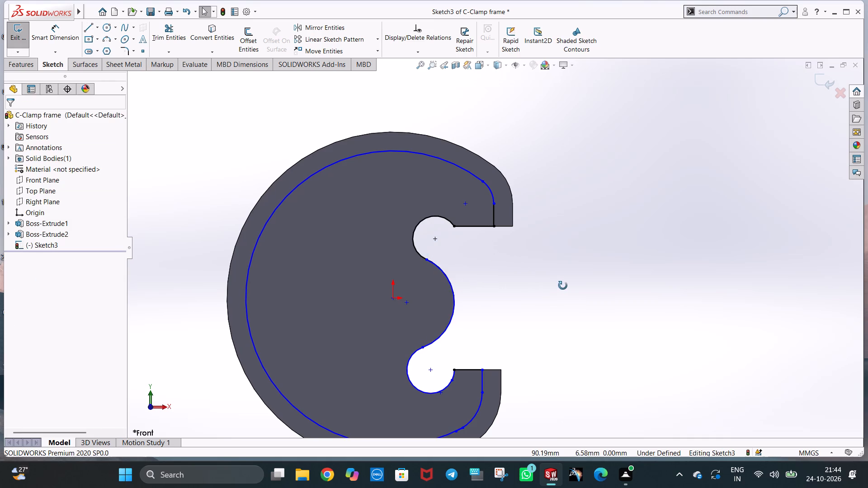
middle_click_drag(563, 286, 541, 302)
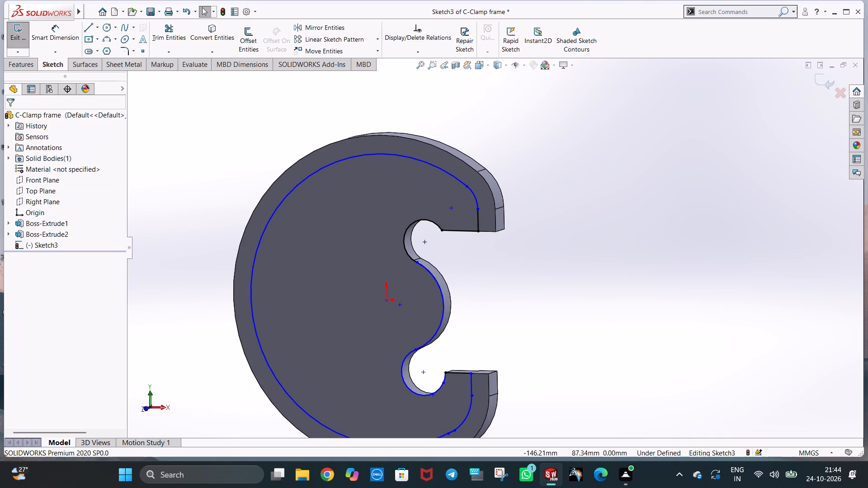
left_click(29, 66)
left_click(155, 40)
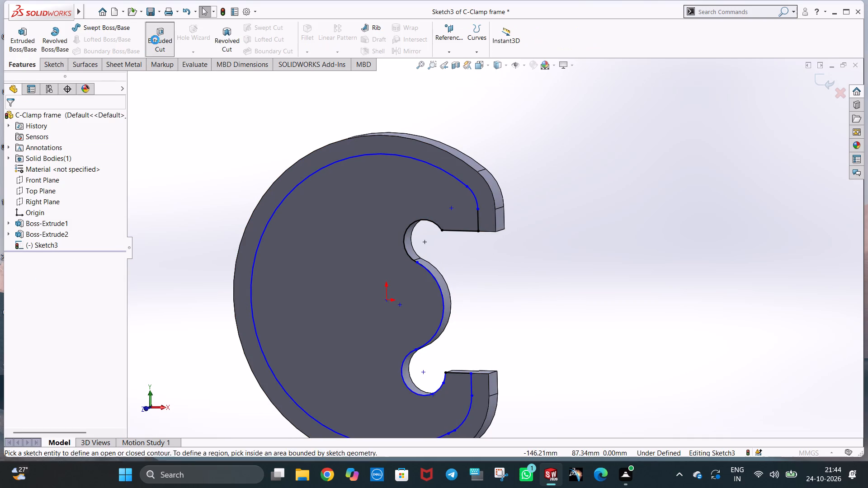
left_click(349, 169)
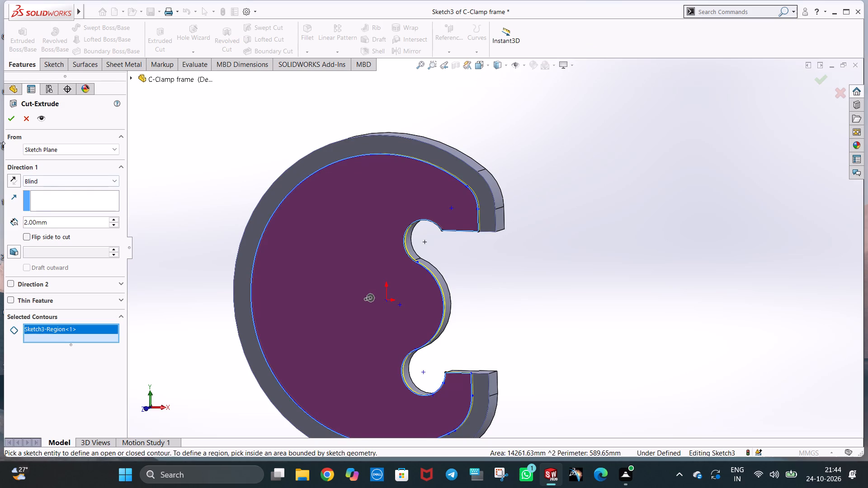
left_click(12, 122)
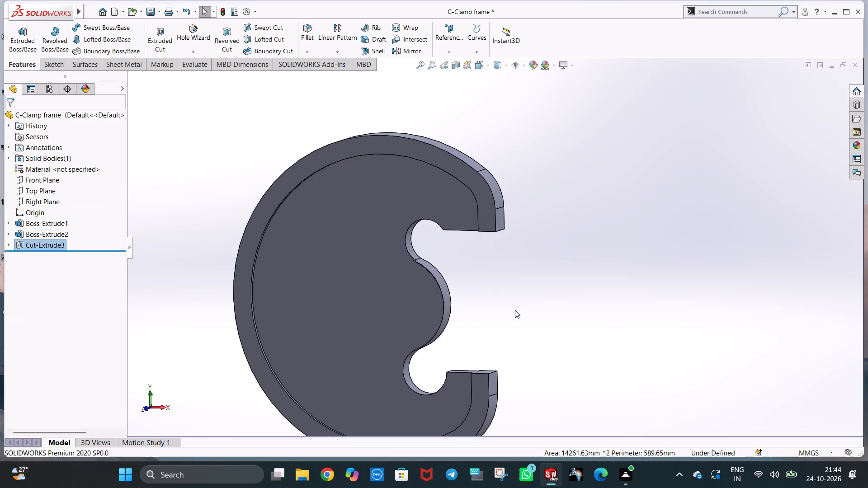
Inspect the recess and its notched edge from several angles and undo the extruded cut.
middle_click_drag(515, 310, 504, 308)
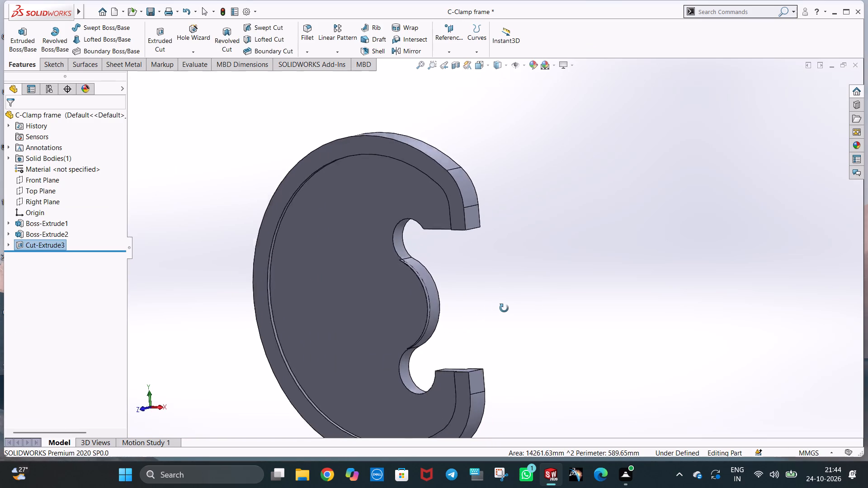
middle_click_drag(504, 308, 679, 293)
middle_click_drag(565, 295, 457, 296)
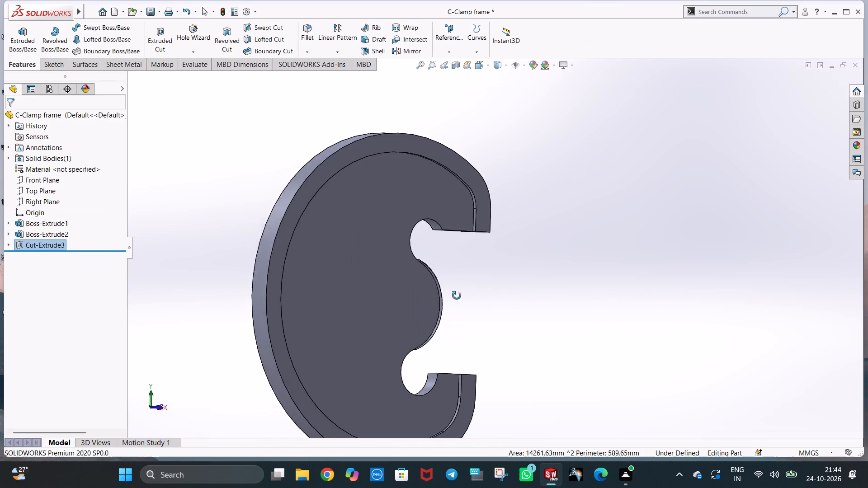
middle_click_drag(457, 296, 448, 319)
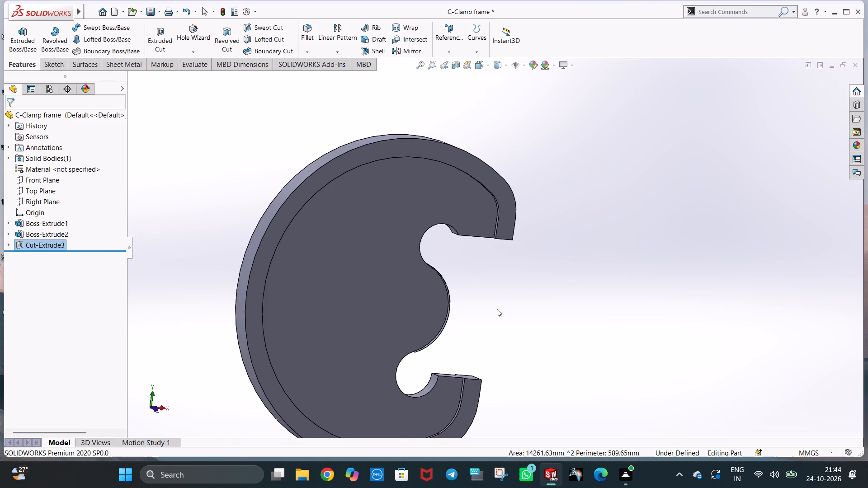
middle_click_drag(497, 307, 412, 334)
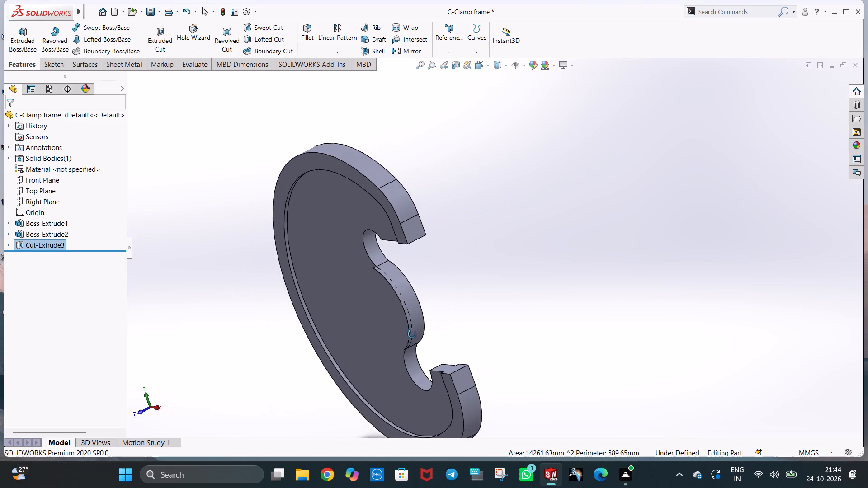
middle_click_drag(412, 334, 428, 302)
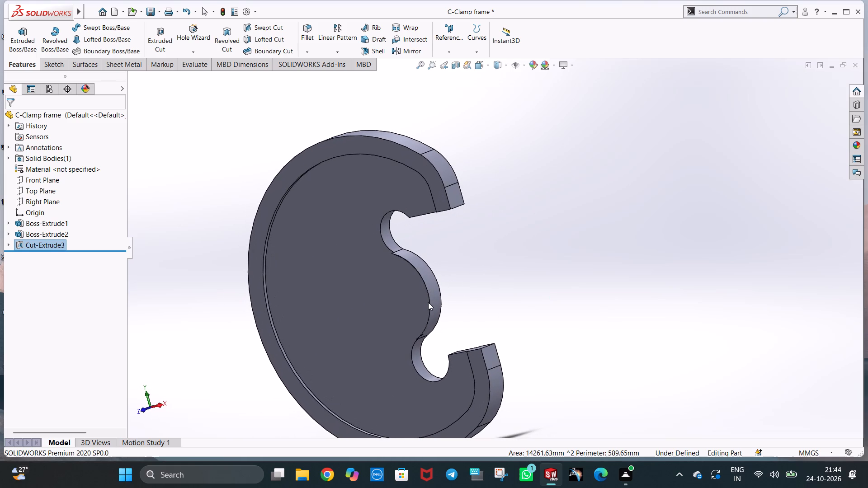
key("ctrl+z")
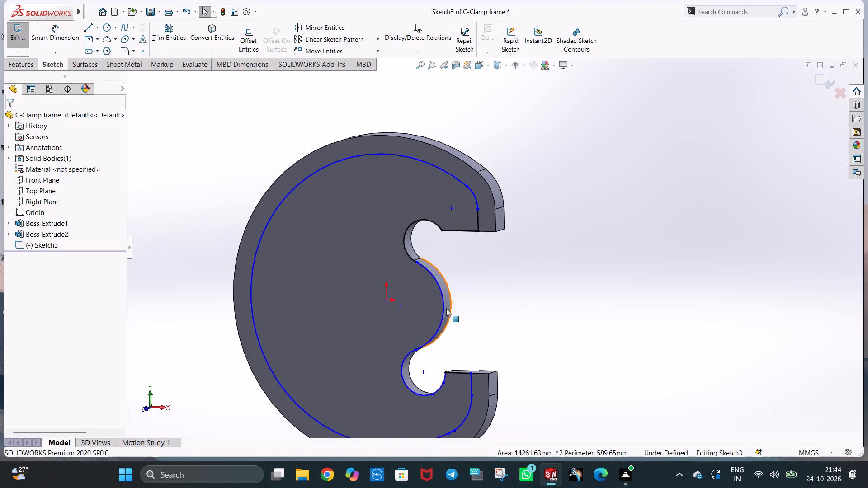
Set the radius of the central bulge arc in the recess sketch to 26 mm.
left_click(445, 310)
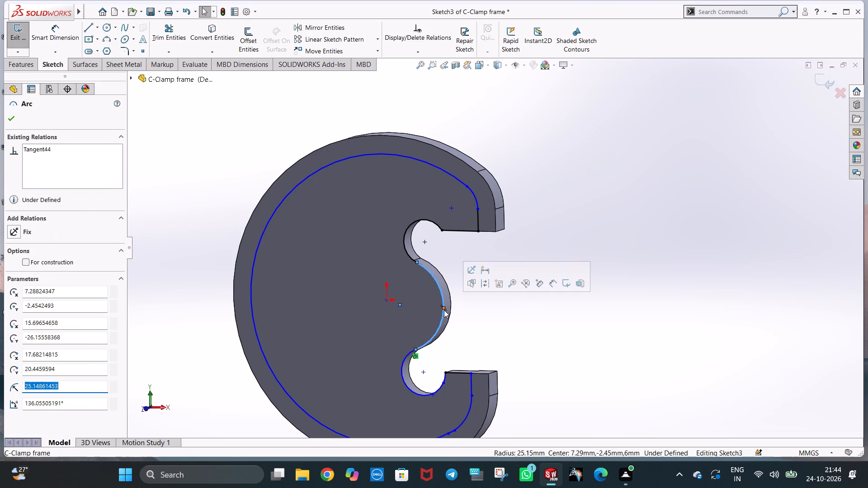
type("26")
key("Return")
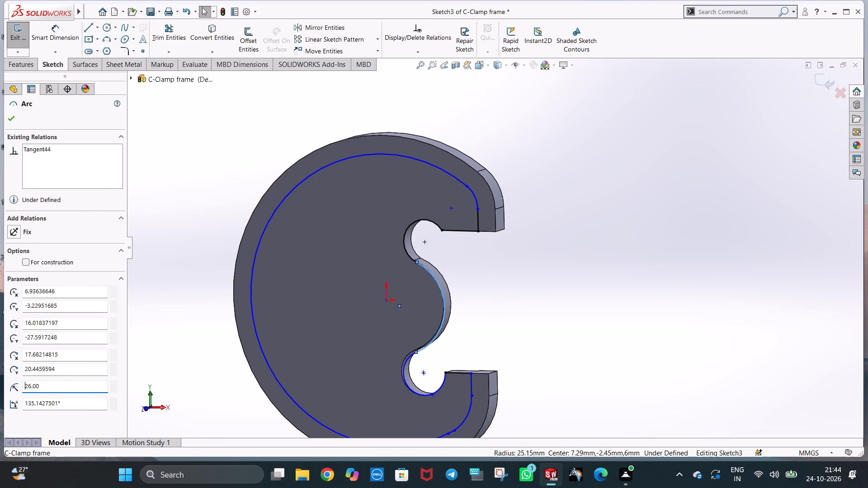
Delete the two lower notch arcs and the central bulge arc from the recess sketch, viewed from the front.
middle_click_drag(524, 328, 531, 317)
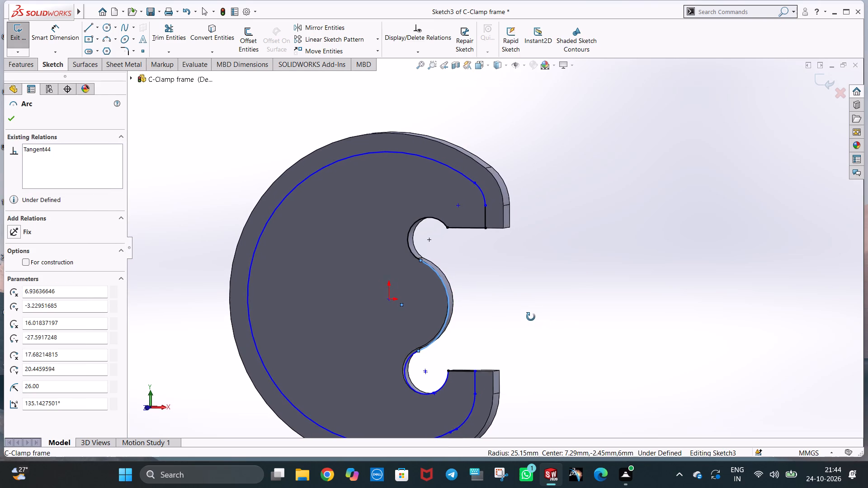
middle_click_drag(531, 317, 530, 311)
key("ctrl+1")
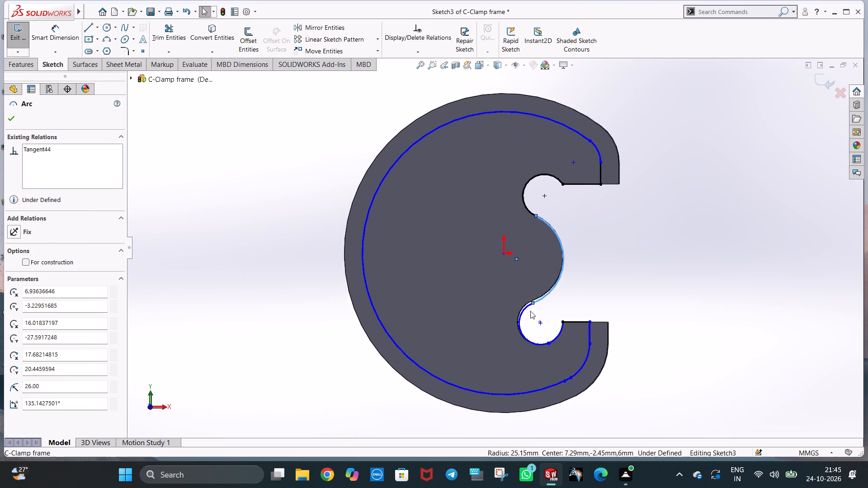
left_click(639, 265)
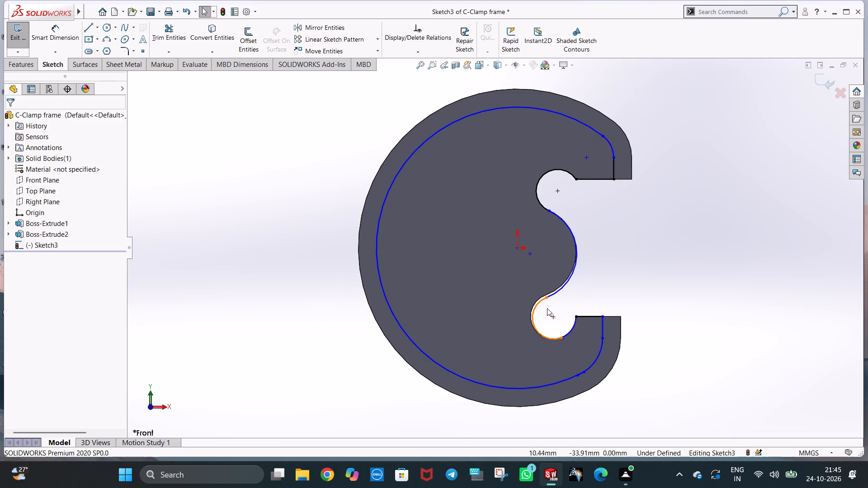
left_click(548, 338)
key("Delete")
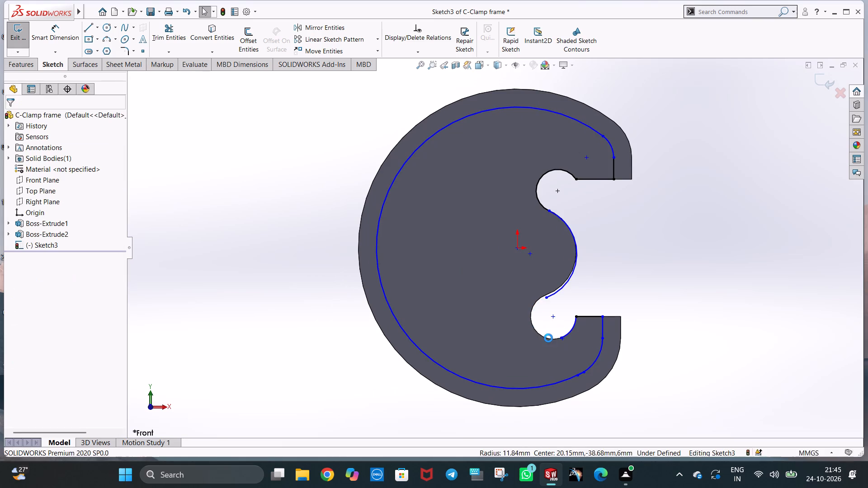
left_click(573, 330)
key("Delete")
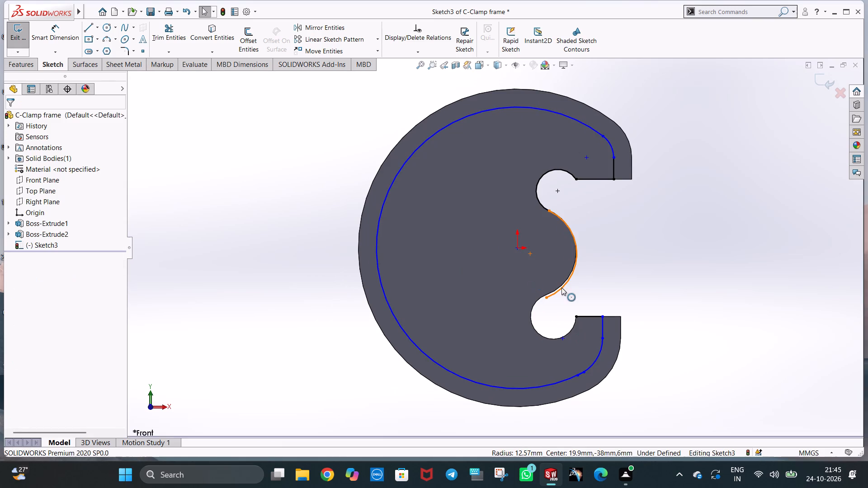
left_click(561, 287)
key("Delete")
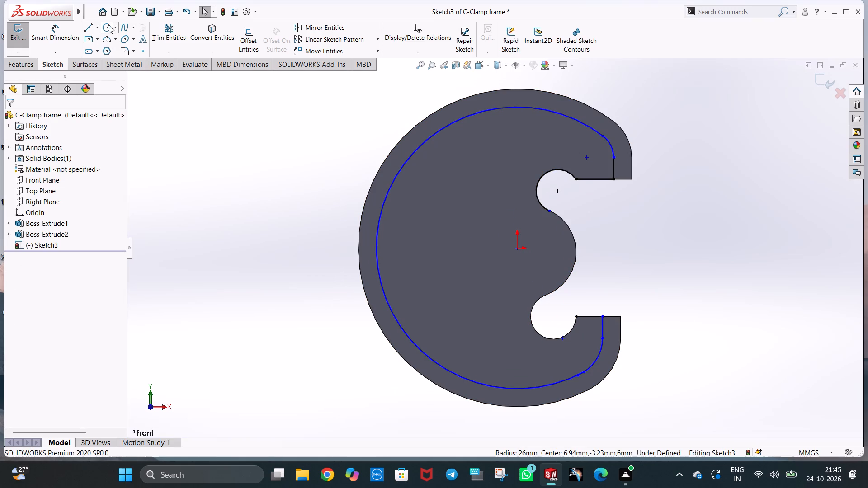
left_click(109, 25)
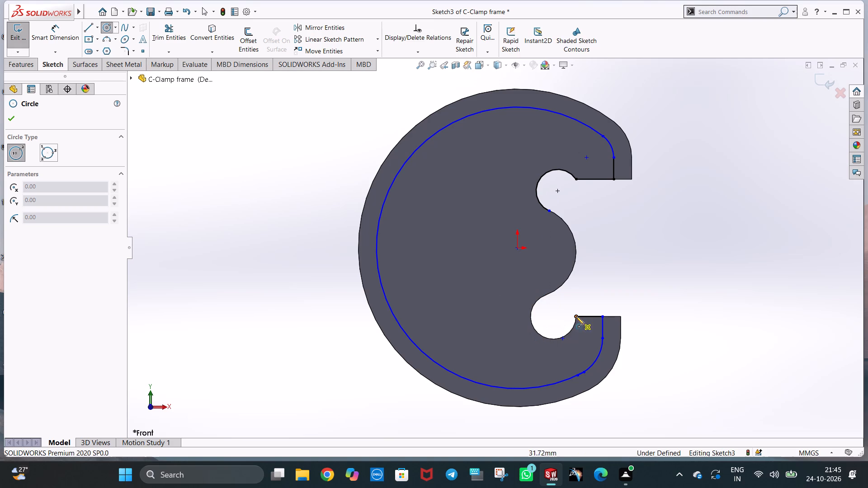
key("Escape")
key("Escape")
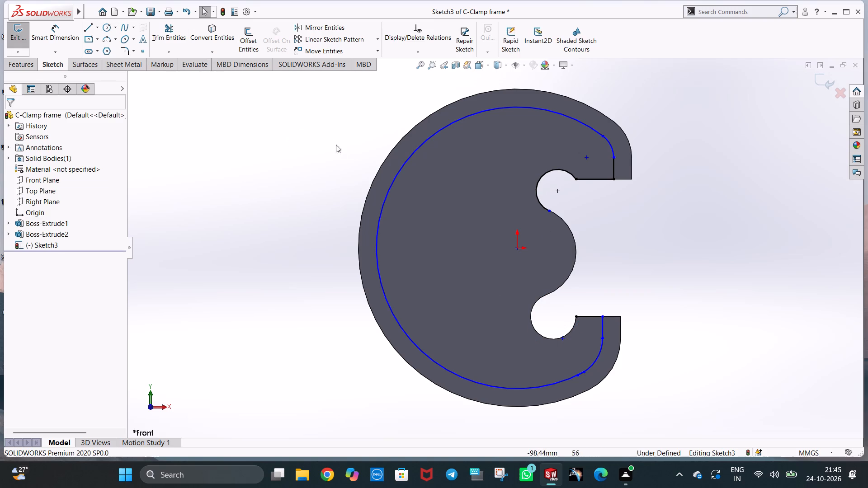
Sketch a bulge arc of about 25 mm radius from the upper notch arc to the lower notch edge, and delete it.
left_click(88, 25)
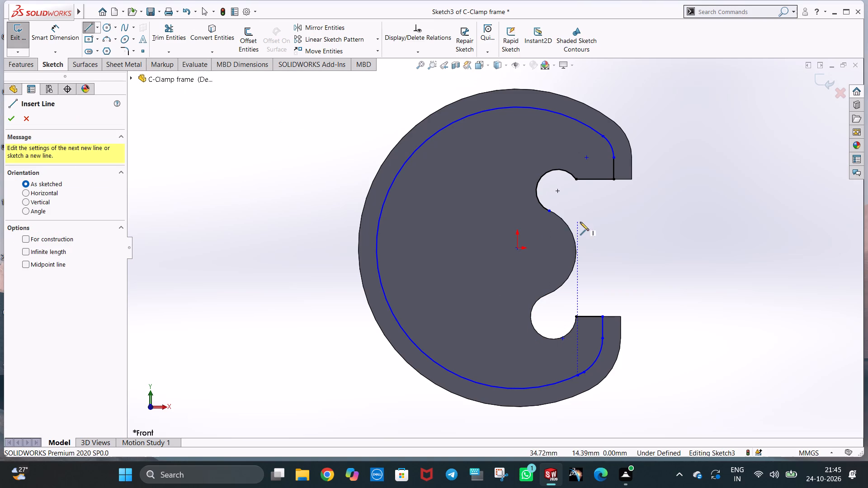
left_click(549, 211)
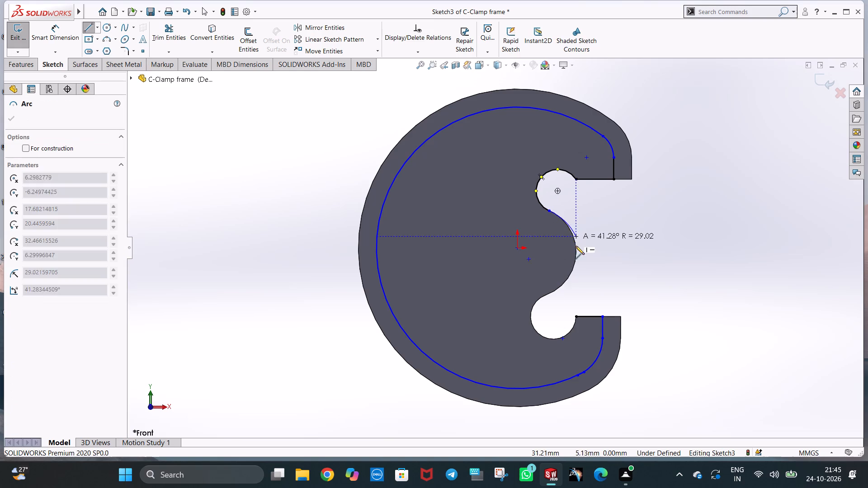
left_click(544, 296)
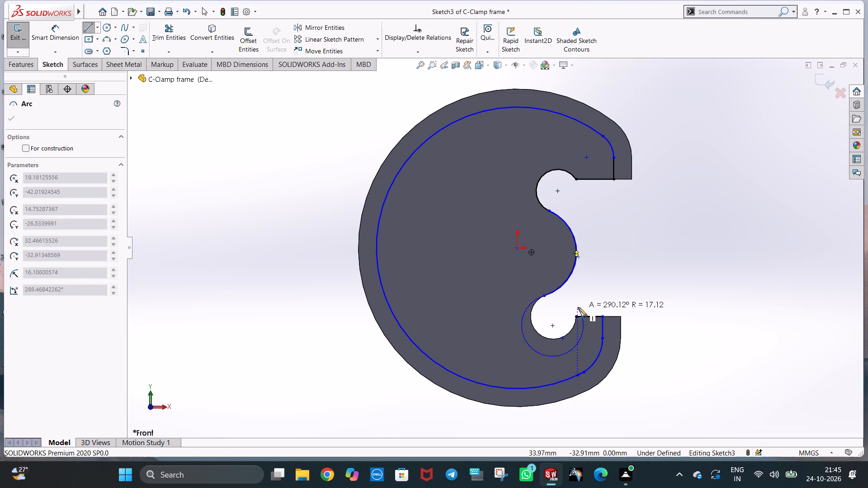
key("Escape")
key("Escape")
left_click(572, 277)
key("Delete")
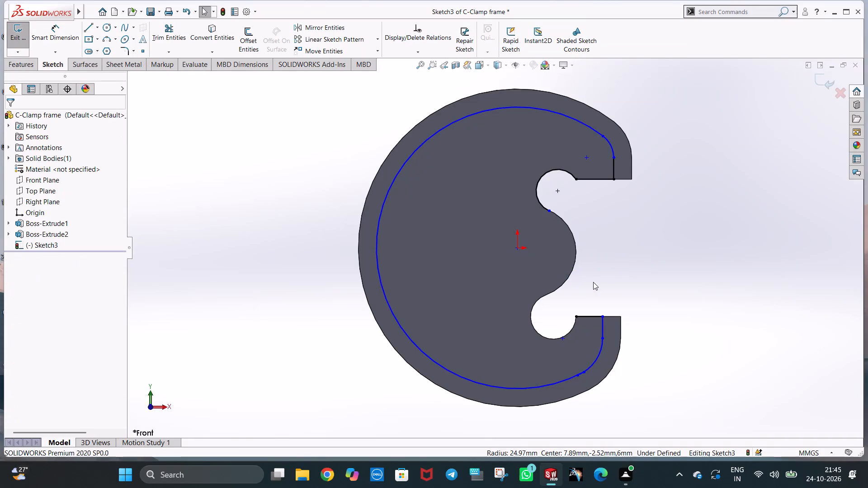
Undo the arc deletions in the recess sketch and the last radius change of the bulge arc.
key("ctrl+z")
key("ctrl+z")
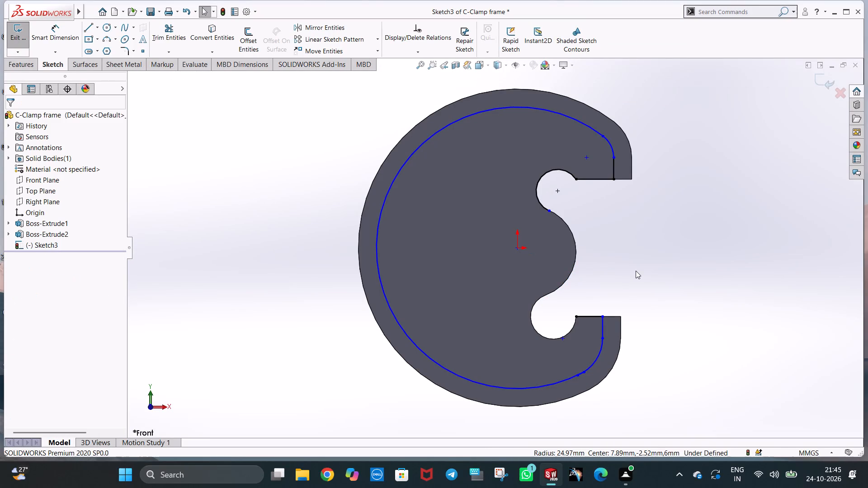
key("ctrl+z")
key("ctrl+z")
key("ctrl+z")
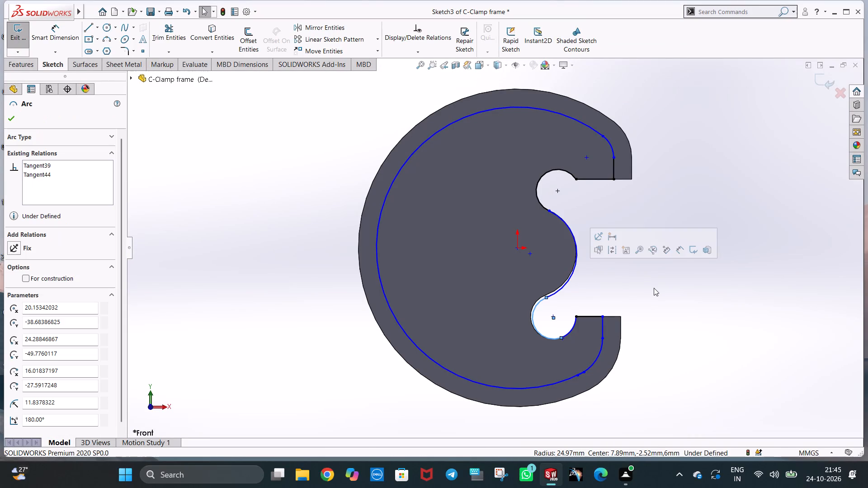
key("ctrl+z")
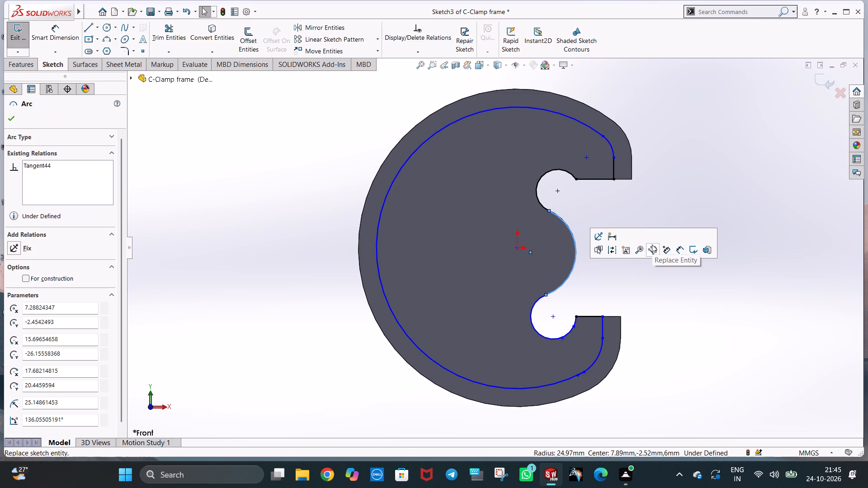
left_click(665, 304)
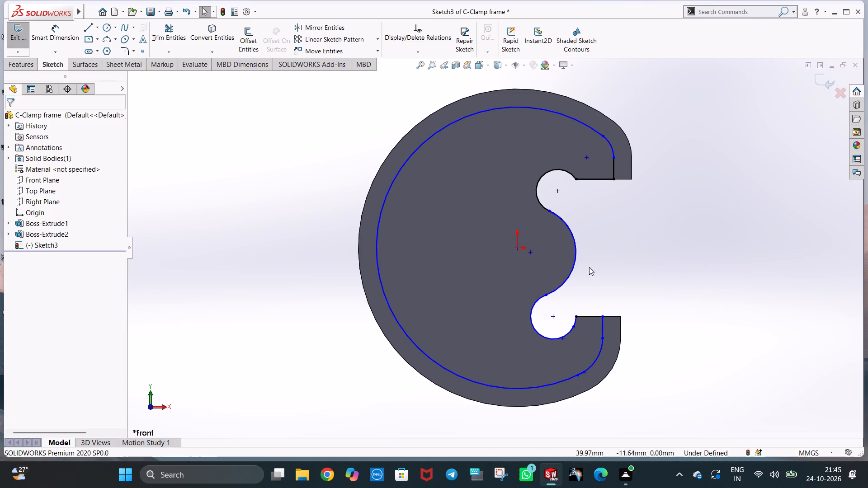
Set the radius of the central bulge arc between the two notches to 25 mm.
left_click(577, 254)
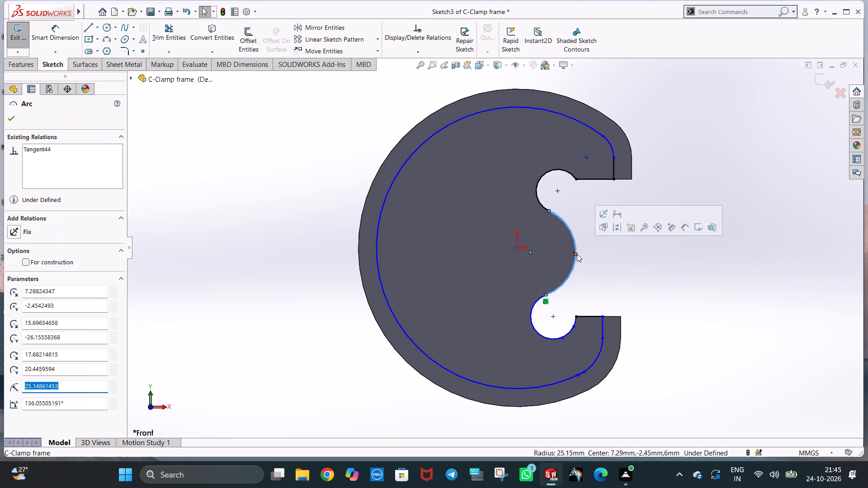
key("2")
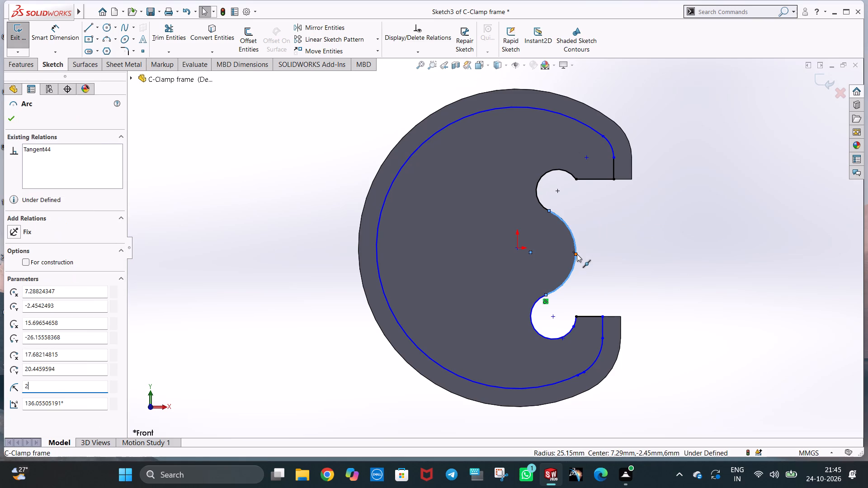
key("5")
key("Return")
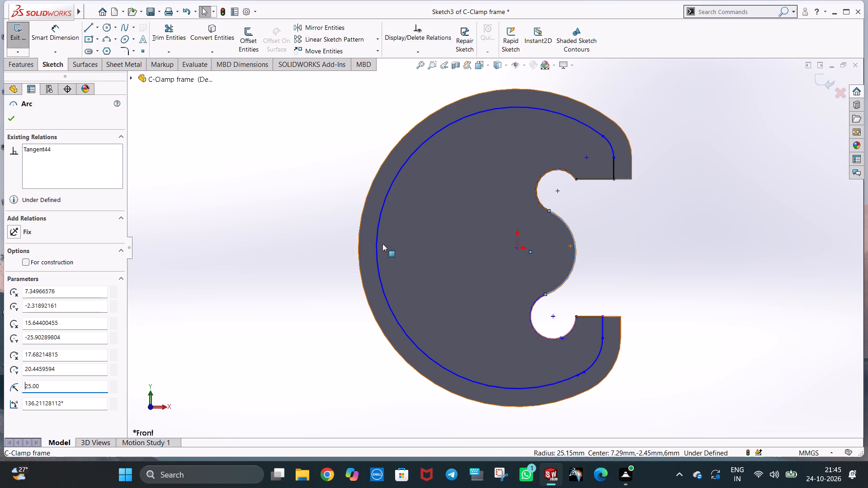
Cut-extrude the region enclosed by the front-face recess sketch to a blind depth of 2 mm.
left_click(346, 229)
middle_click_drag(576, 241, 514, 282)
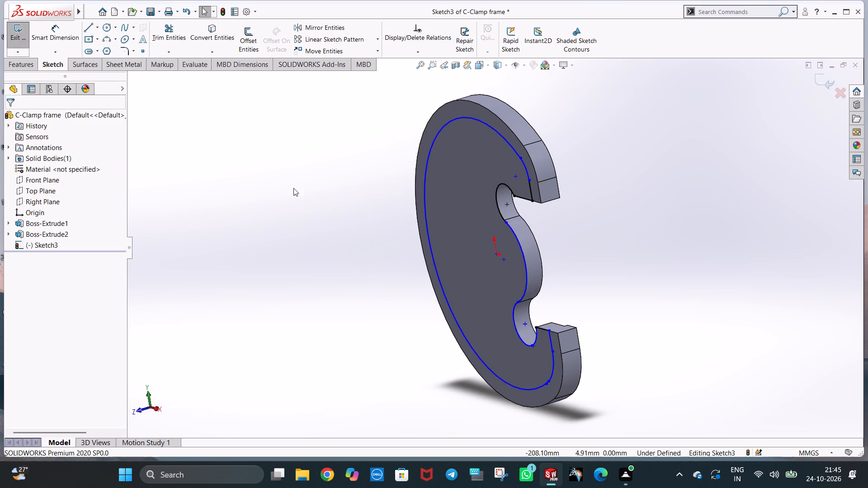
left_click(25, 65)
left_click(150, 34)
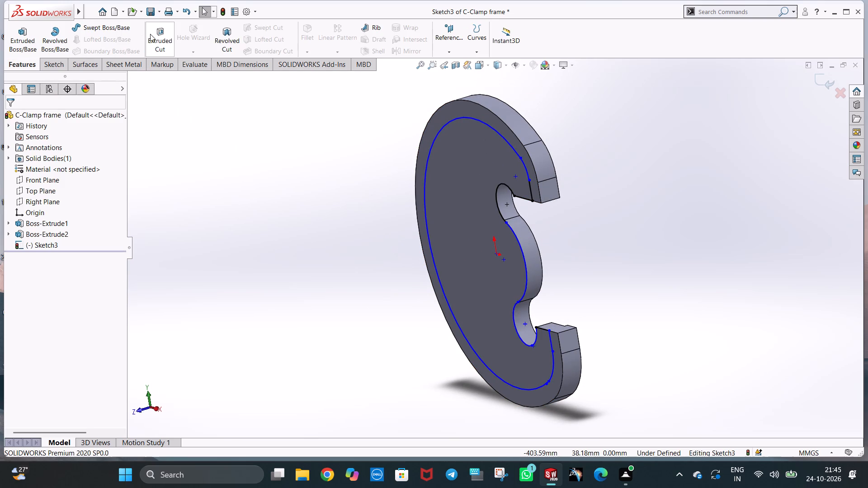
left_click(463, 187)
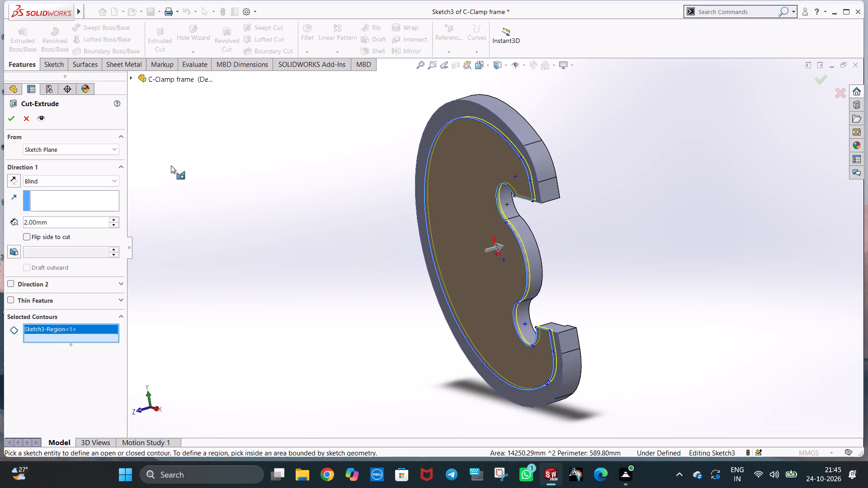
left_click(12, 117)
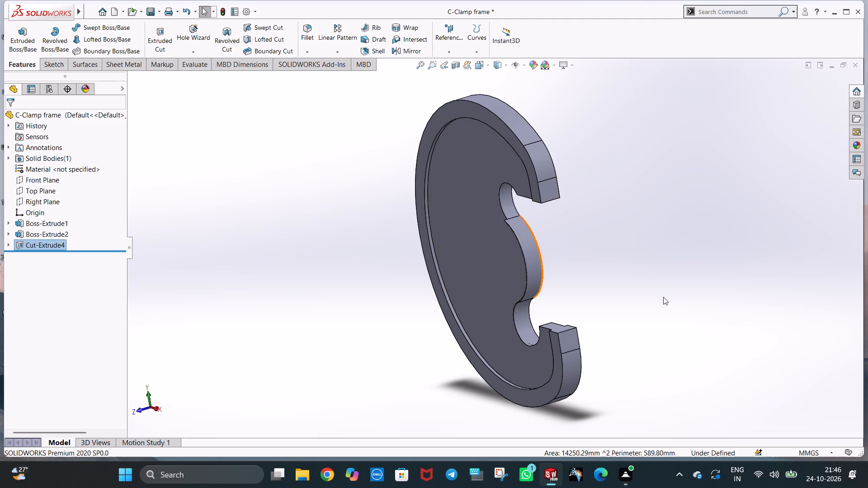
Start a sketch on the recessed face and draw a 25 mm radius circle concentric with the central bulge arc.
middle_click_drag(665, 295, 625, 296)
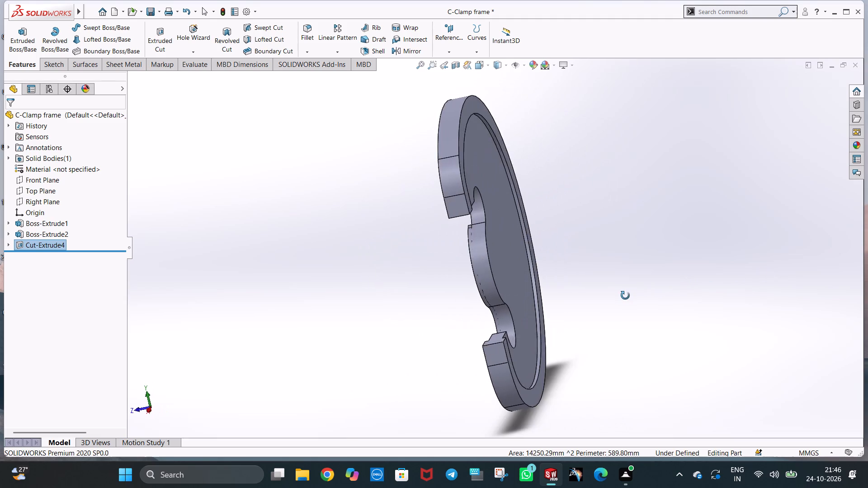
middle_click_drag(625, 296, 709, 256)
right_click(544, 256)
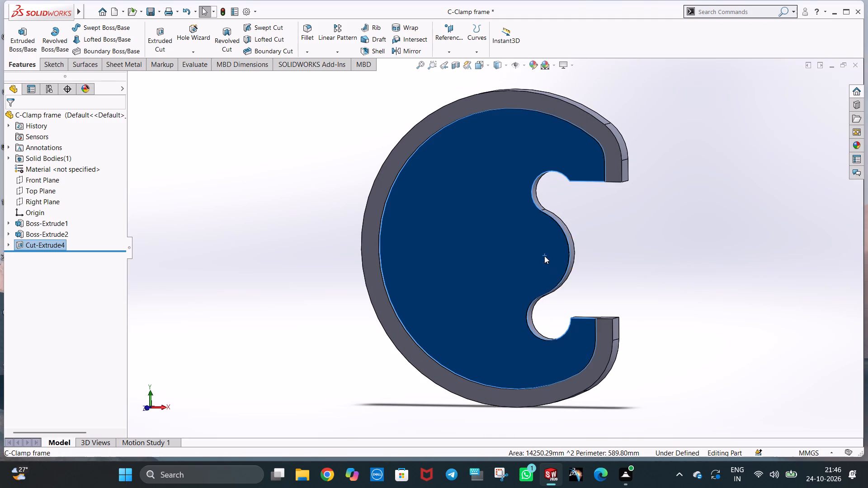
left_click(563, 242)
key("ctrl+1")
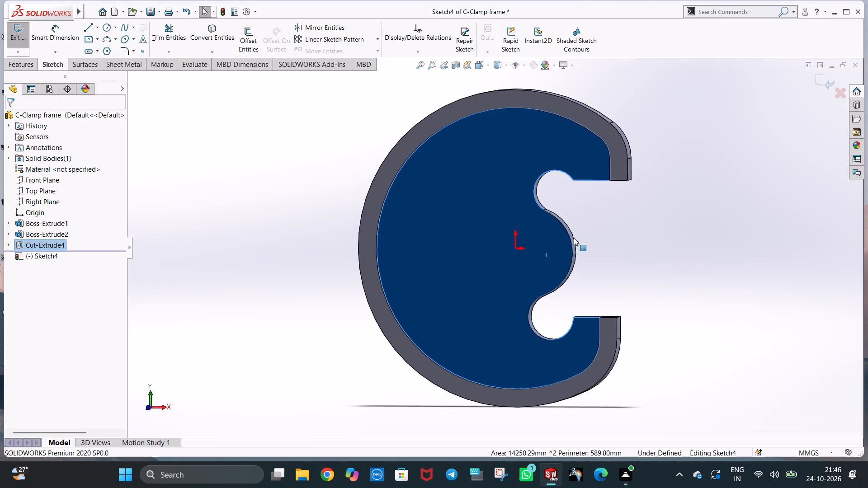
left_click(106, 27)
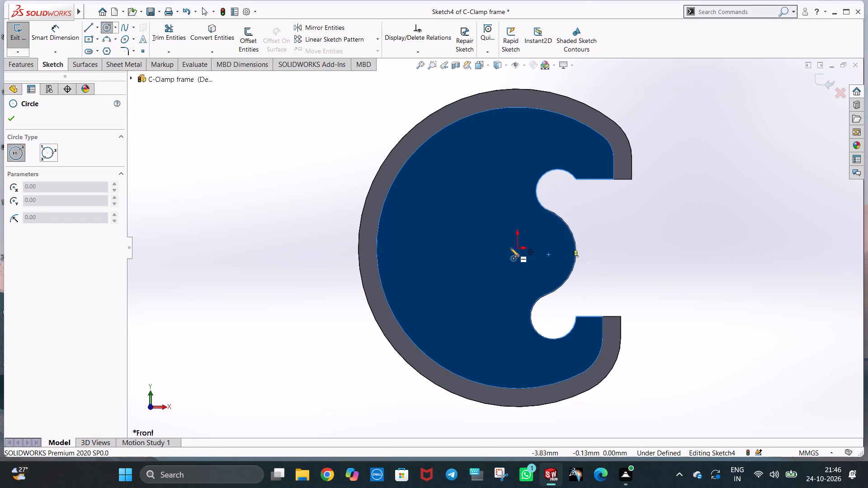
left_click(531, 252)
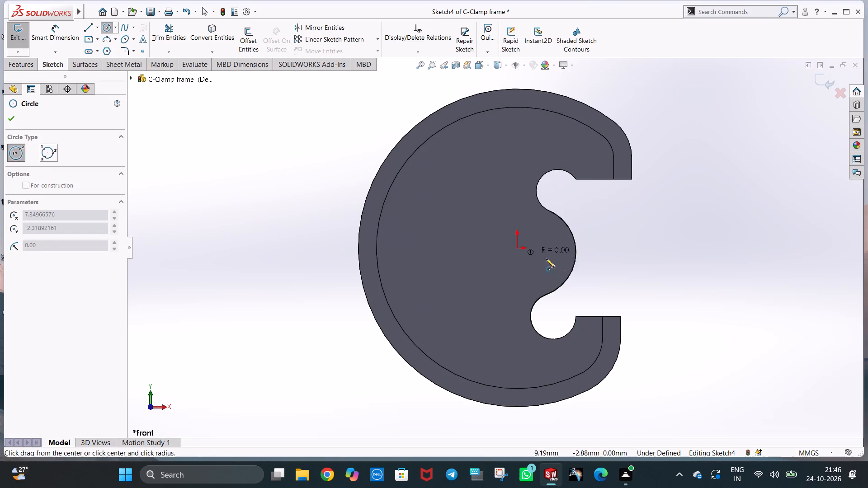
left_click(573, 272)
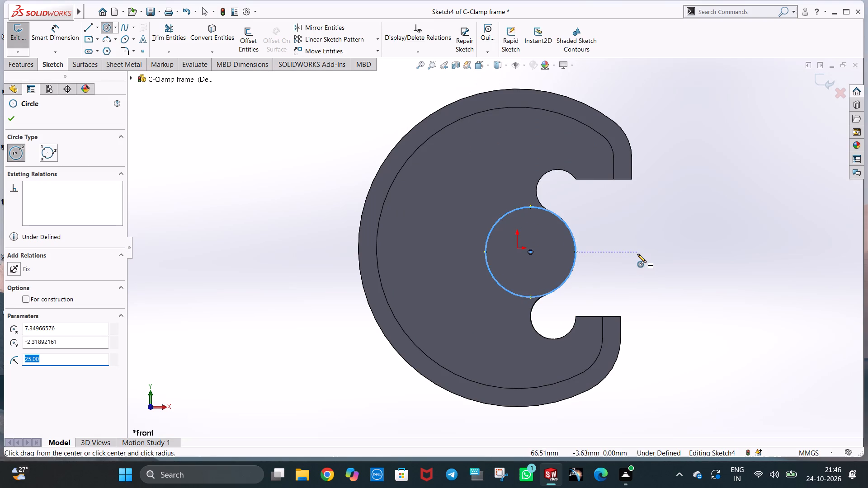
key("Escape")
key("Escape")
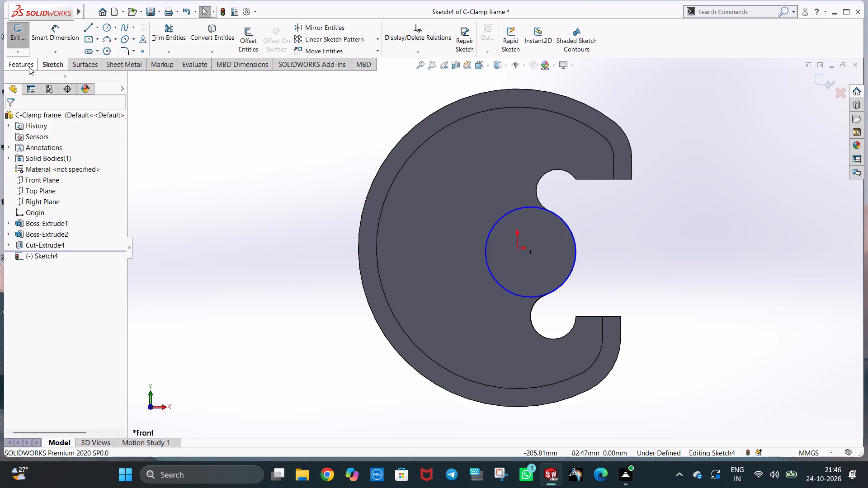
Cut-extrude the bulge circle to a blind depth of 2 mm with the cut direction reversed.
middle_click_drag(635, 253, 551, 319)
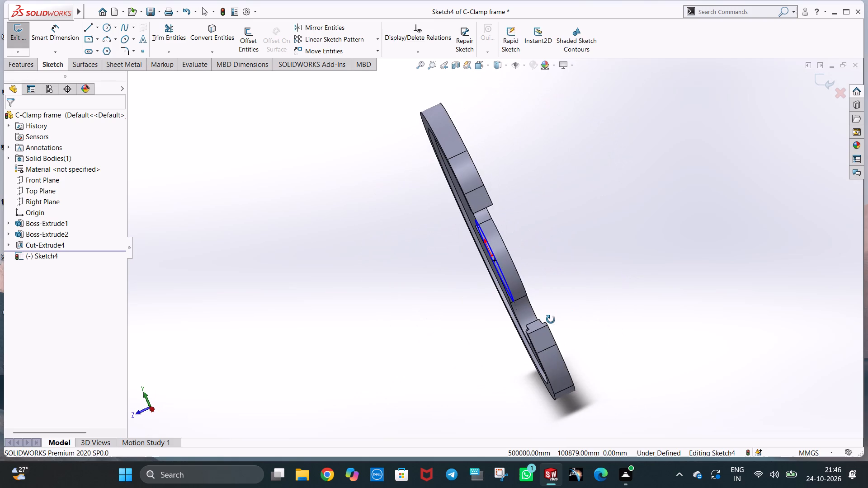
middle_click_drag(551, 319, 570, 336)
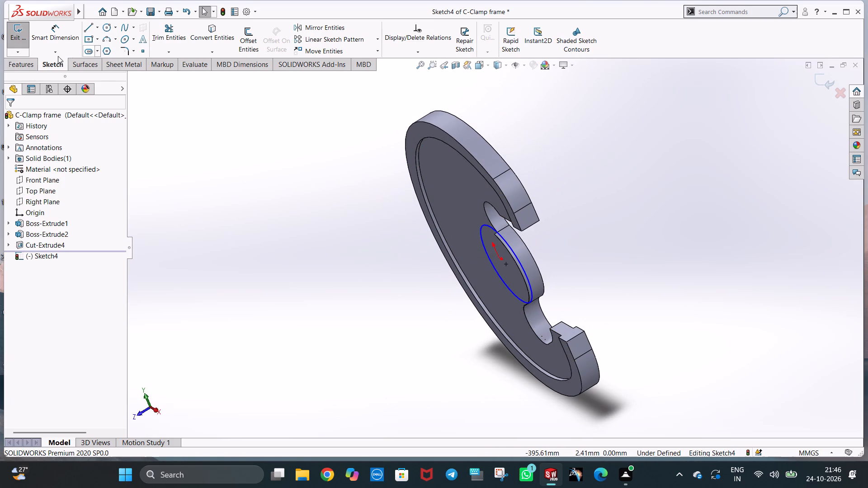
left_click(25, 64)
left_click(152, 39)
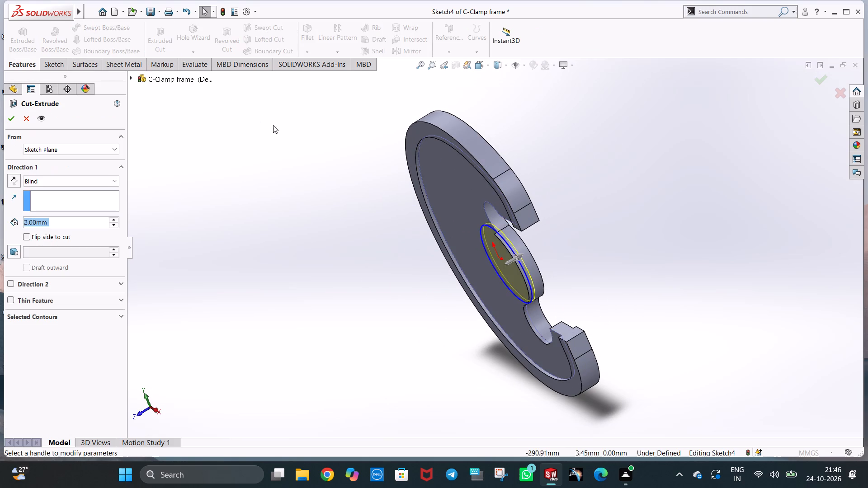
middle_click_drag(592, 232, 576, 250)
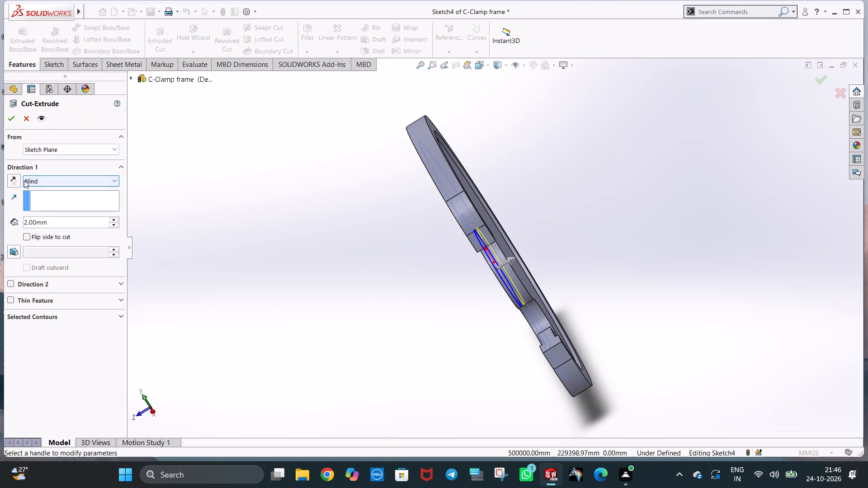
left_click(18, 180)
middle_click_drag(255, 189, 331, 193)
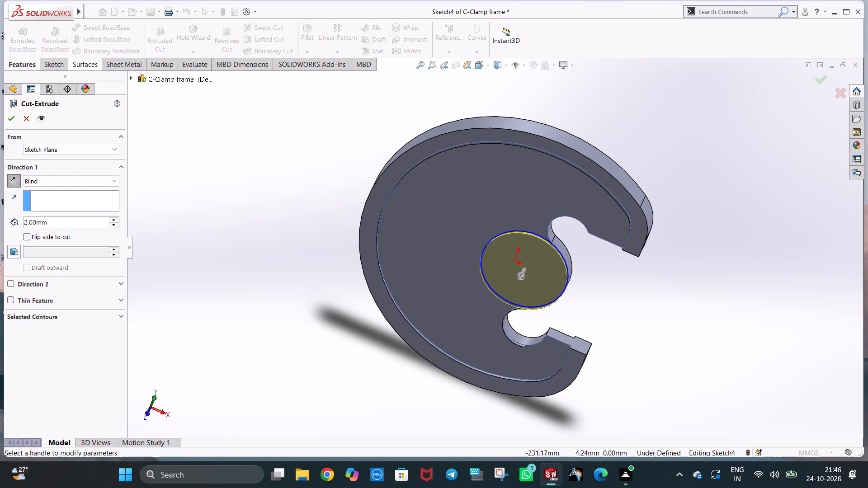
left_click(14, 118)
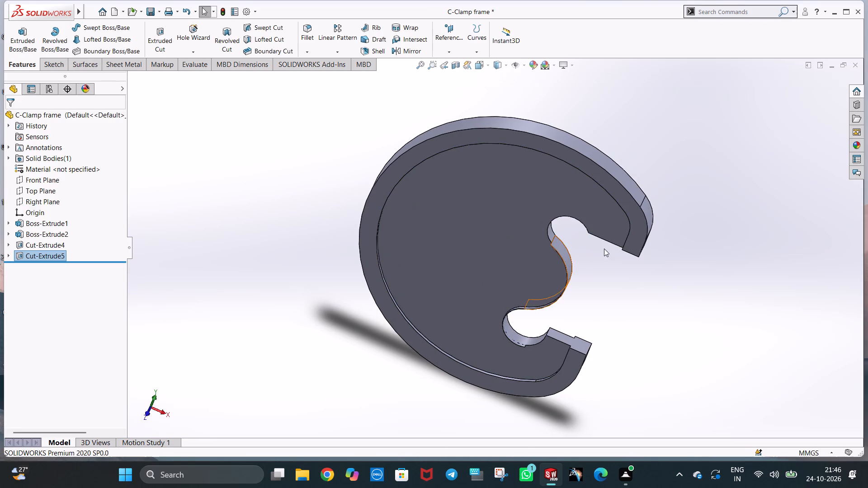
Examine the recessed face and the central bulge from several angles and from the front.
middle_click_drag(604, 249, 551, 288)
middle_click_drag(575, 283, 637, 141)
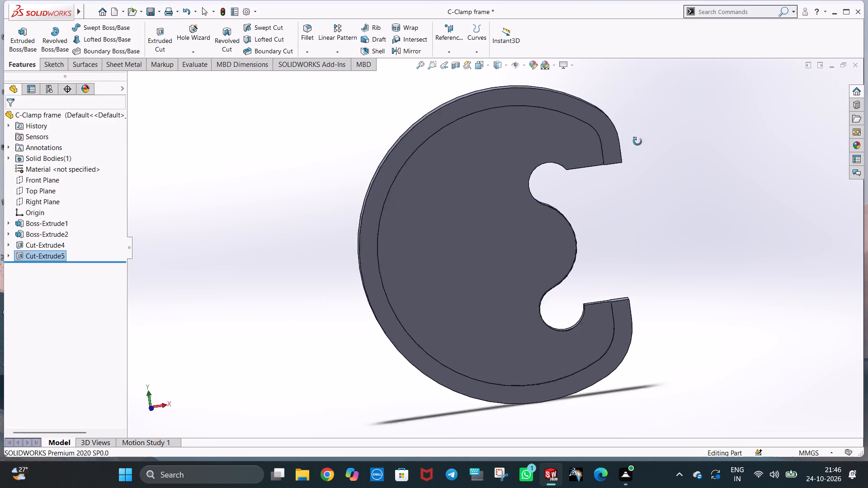
middle_click_drag(637, 141, 542, 251)
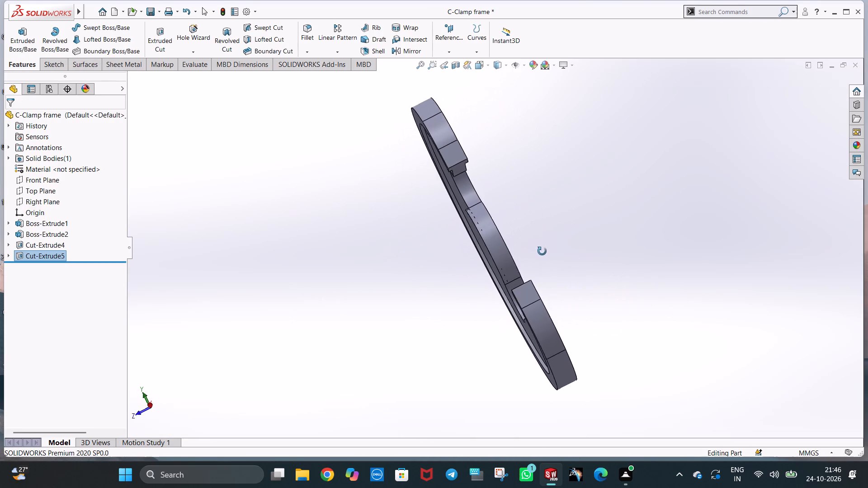
middle_click_drag(542, 251, 639, 231)
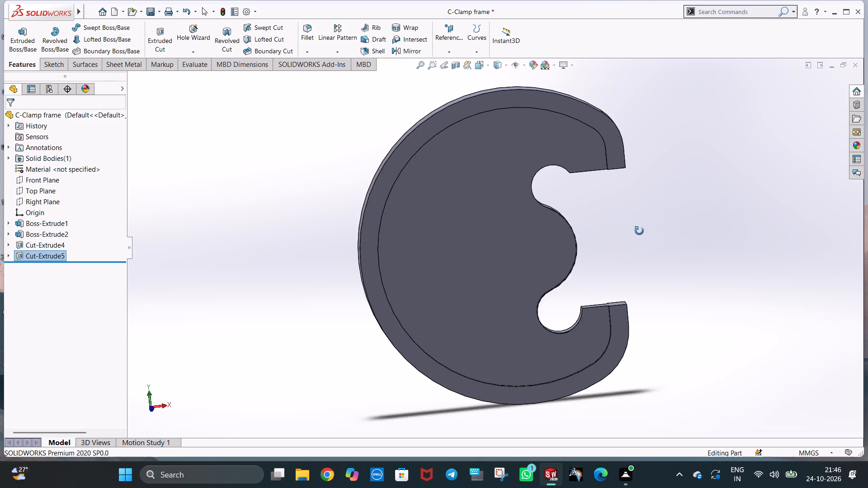
middle_click_drag(639, 231, 673, 258)
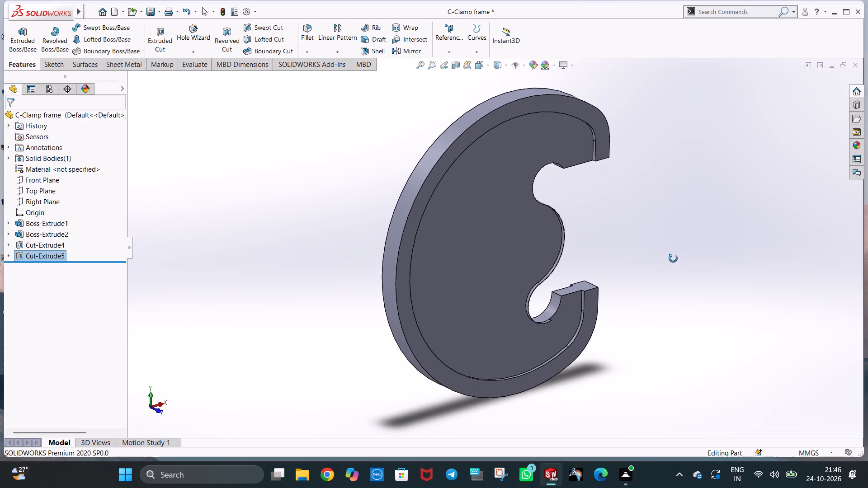
middle_click_drag(673, 258, 671, 254)
key("ctrl+1")
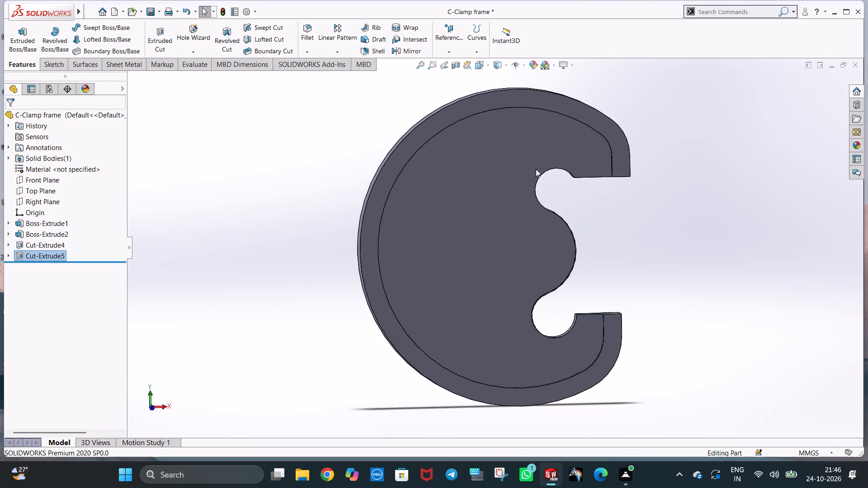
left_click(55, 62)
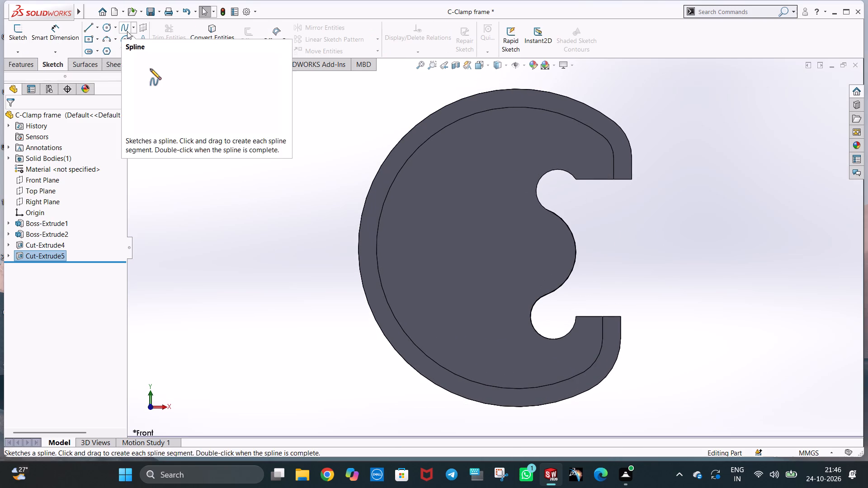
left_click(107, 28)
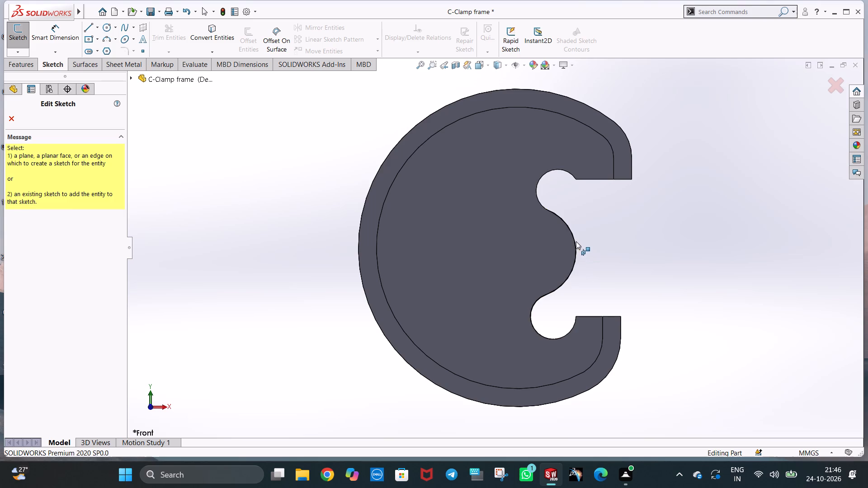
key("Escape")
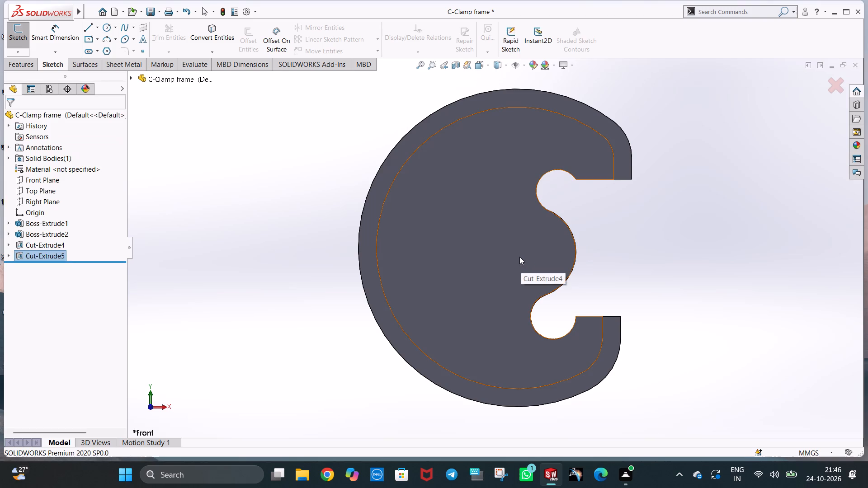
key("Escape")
Start a sketch on the recessed face and draw a circle of about 32.7 mm radius centred on the origin.
right_click(518, 257)
left_click(541, 241)
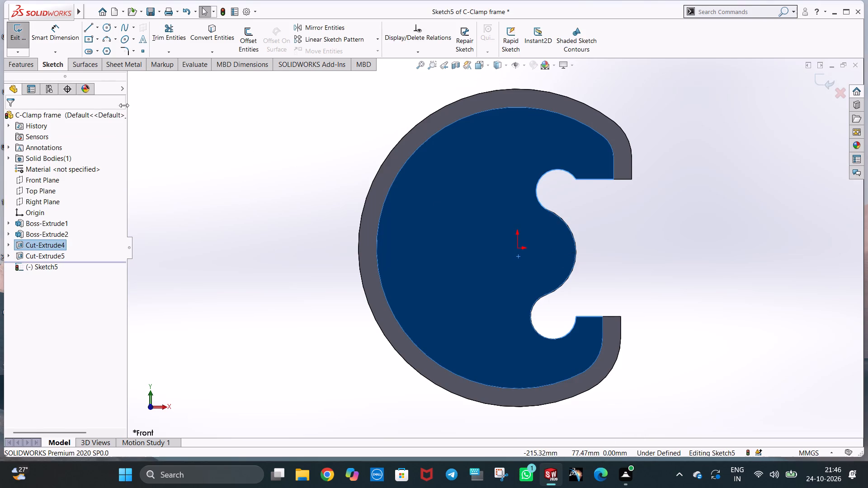
left_click(105, 28)
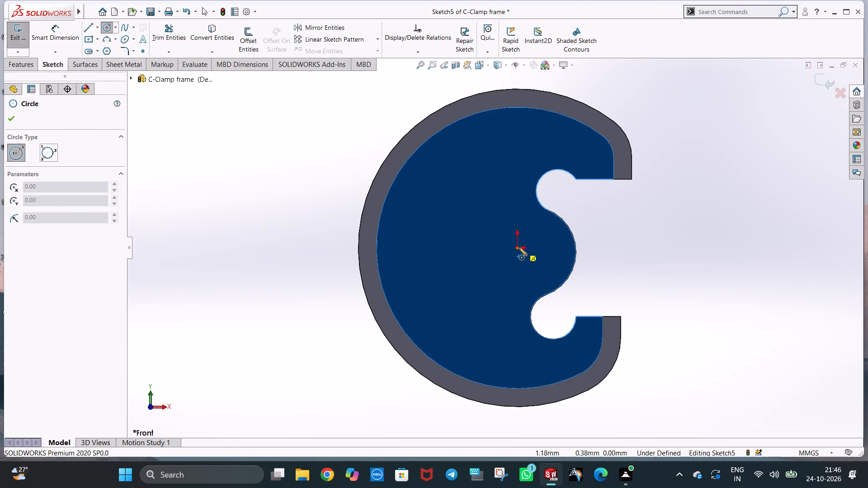
left_click(519, 247)
left_click(567, 282)
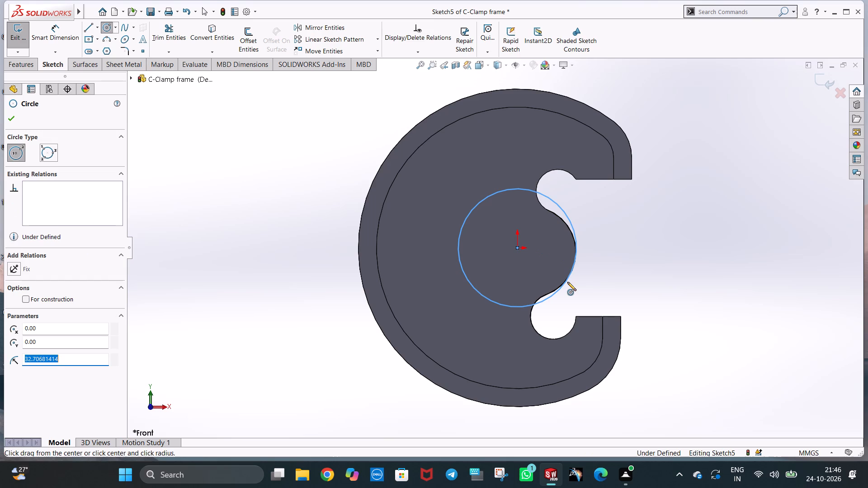
key("Escape")
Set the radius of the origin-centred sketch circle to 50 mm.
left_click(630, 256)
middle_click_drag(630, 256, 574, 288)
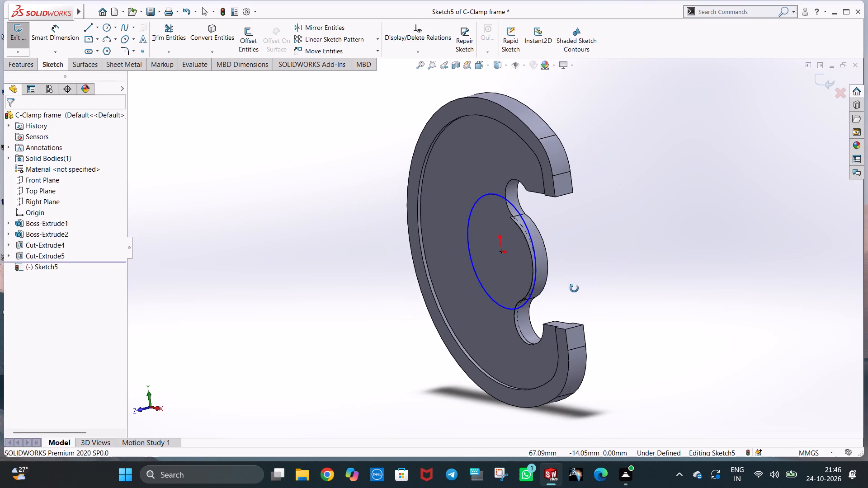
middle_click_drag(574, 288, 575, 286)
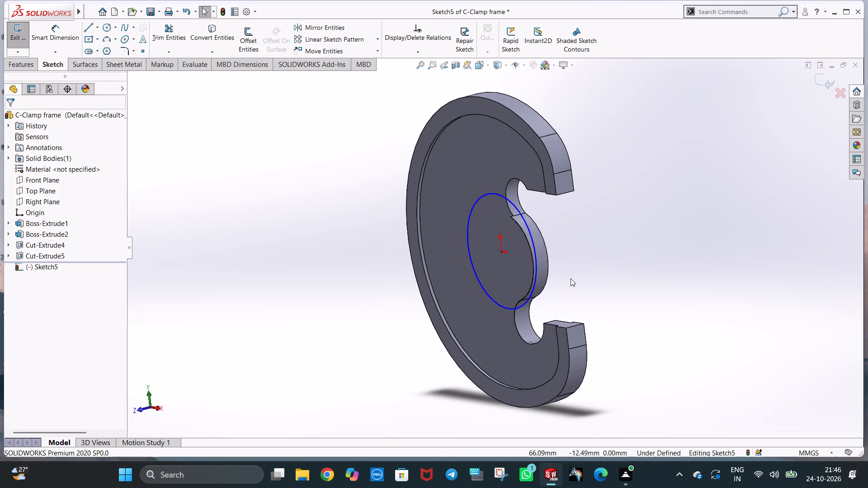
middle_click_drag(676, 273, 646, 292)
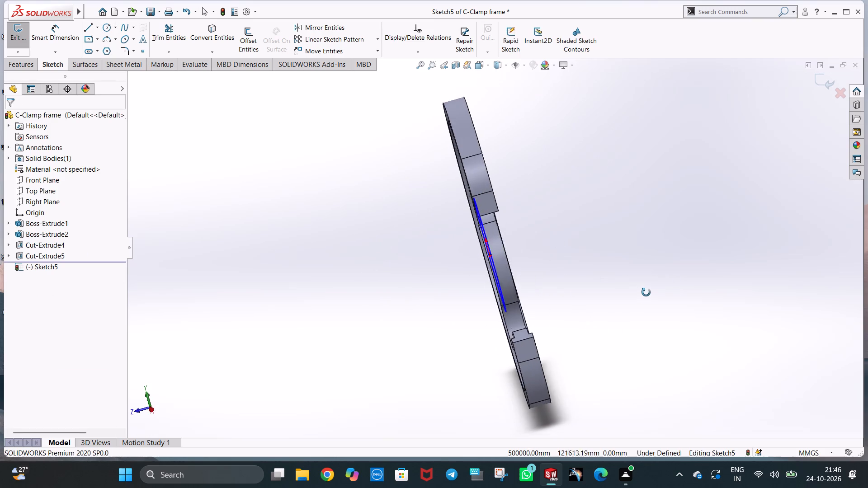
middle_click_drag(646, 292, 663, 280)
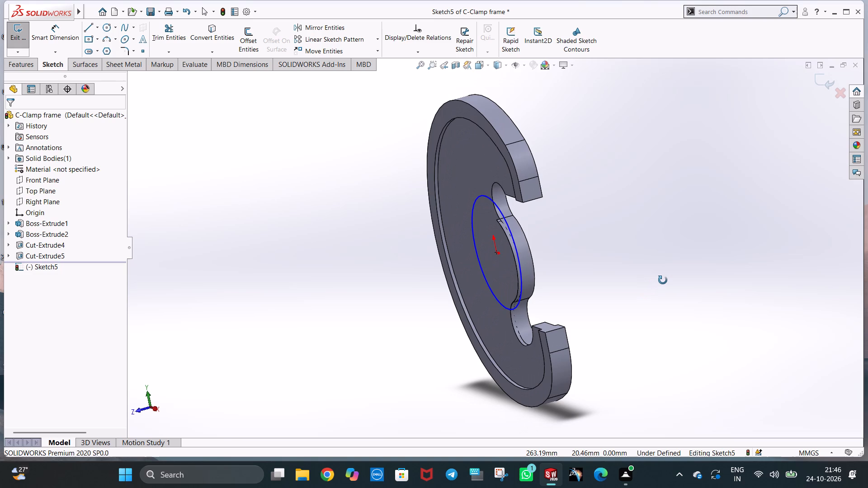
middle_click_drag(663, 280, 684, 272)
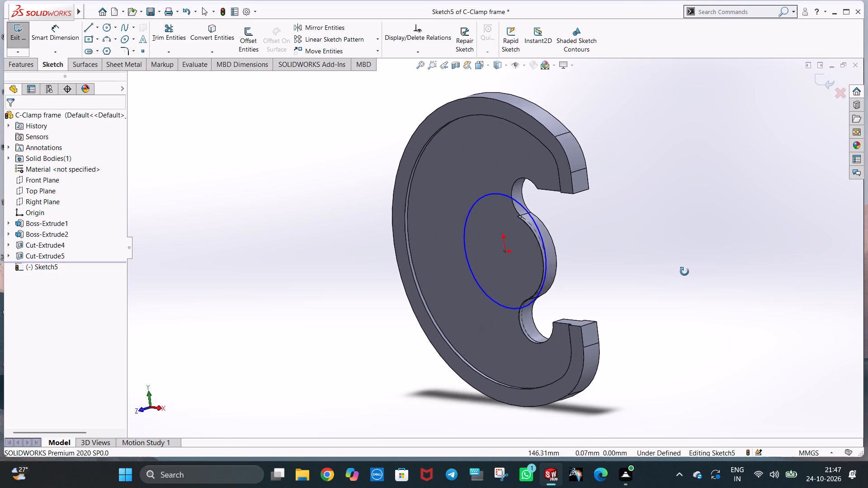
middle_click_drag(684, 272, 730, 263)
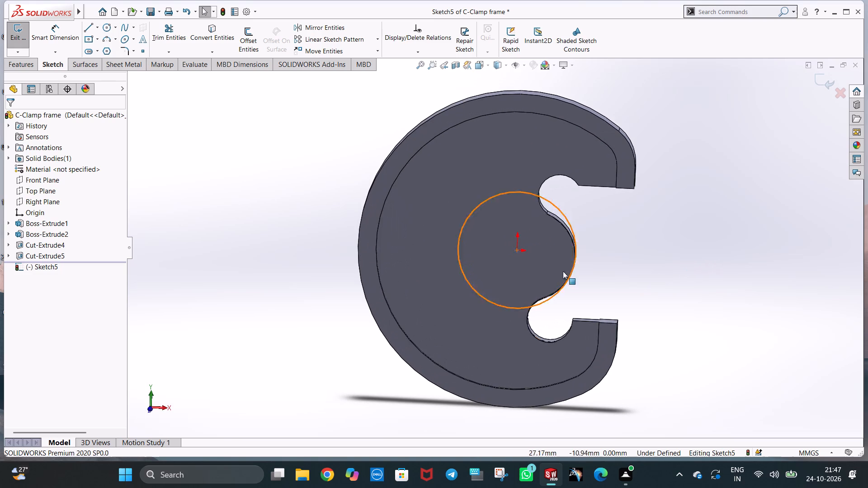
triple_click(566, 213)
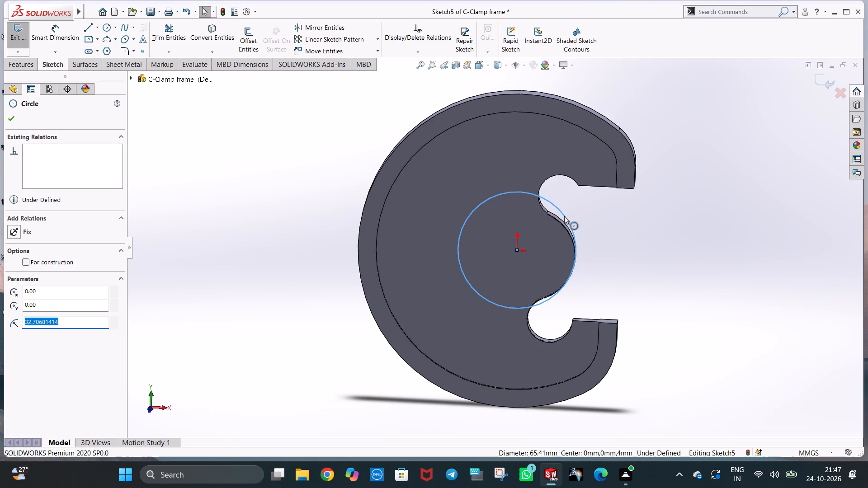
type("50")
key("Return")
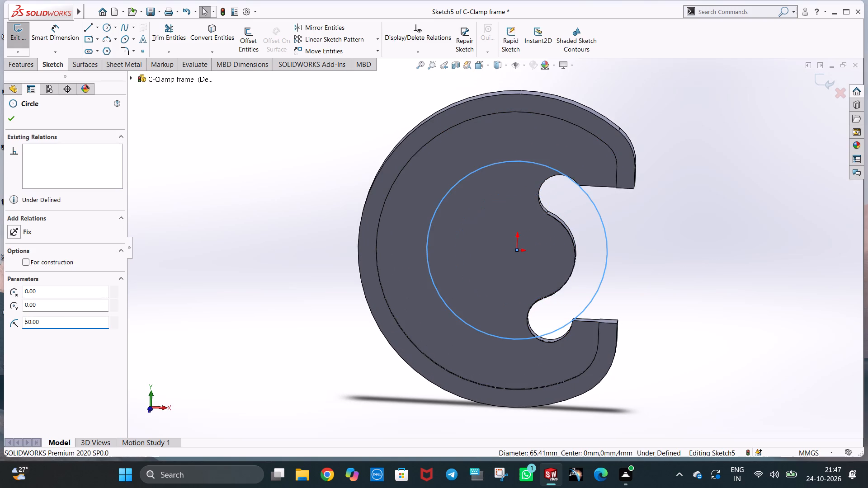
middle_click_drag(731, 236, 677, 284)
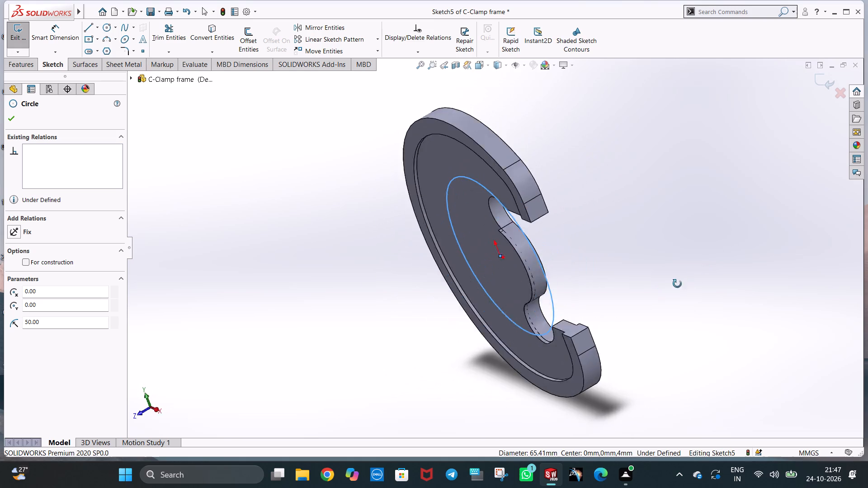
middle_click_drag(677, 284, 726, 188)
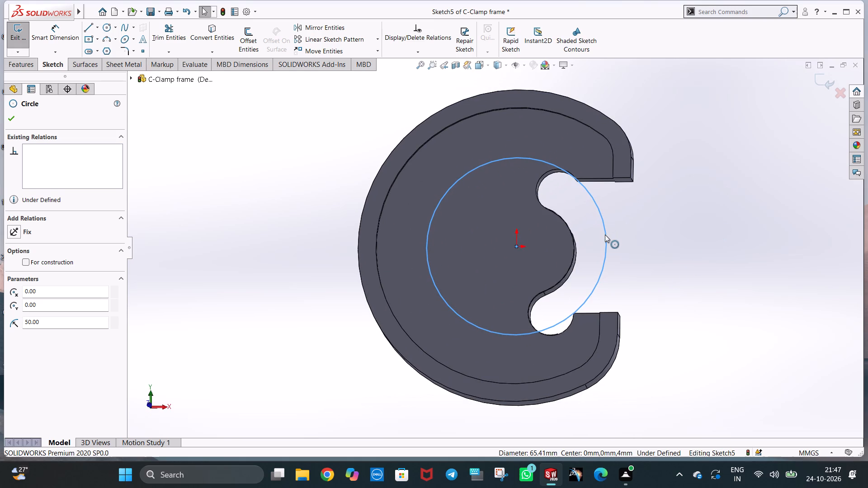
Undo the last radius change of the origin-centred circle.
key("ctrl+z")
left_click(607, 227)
Draw a circle of about 16 mm radius concentric with the rounded notch below the central bulge.
middle_click_drag(581, 241, 587, 297)
key("ctrl+1")
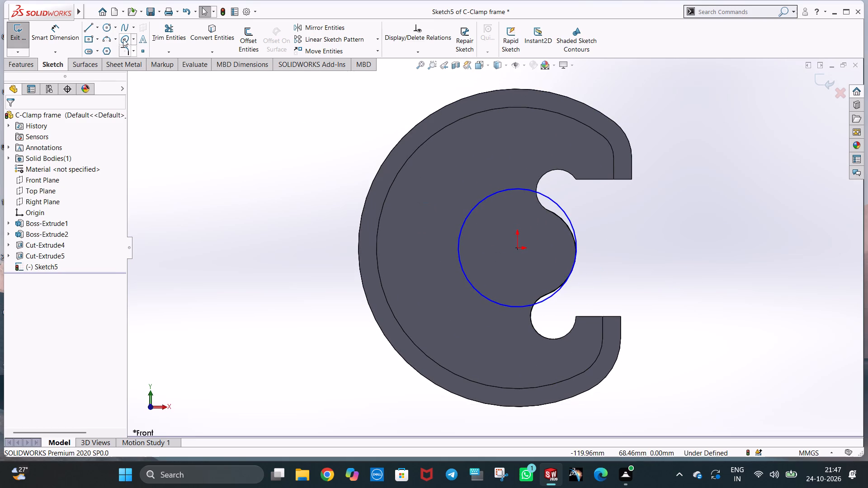
left_click(109, 28)
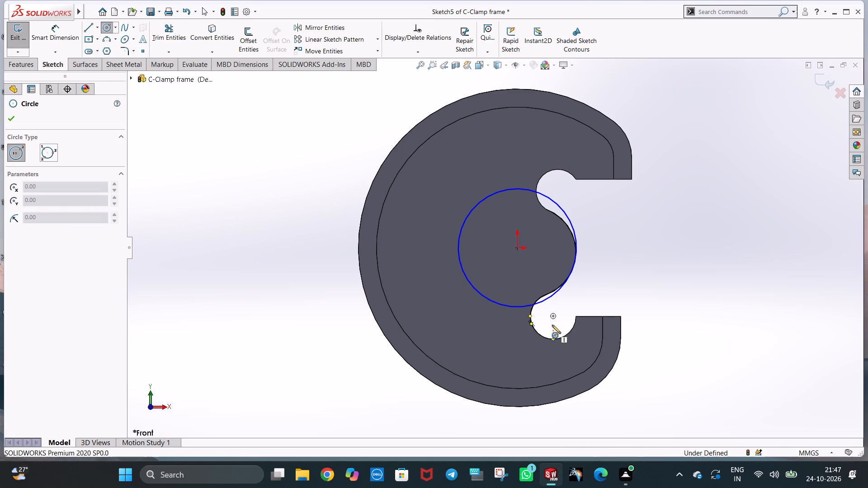
left_click(553, 316)
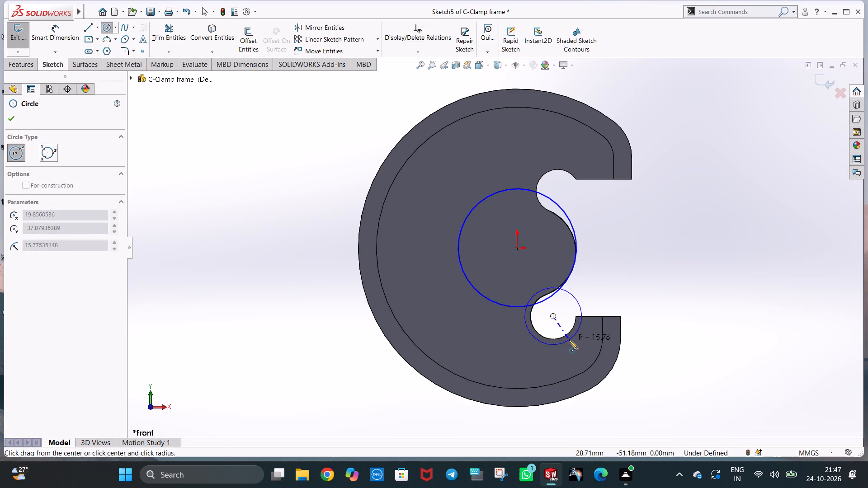
left_click(569, 340)
key("Escape")
key("Escape")
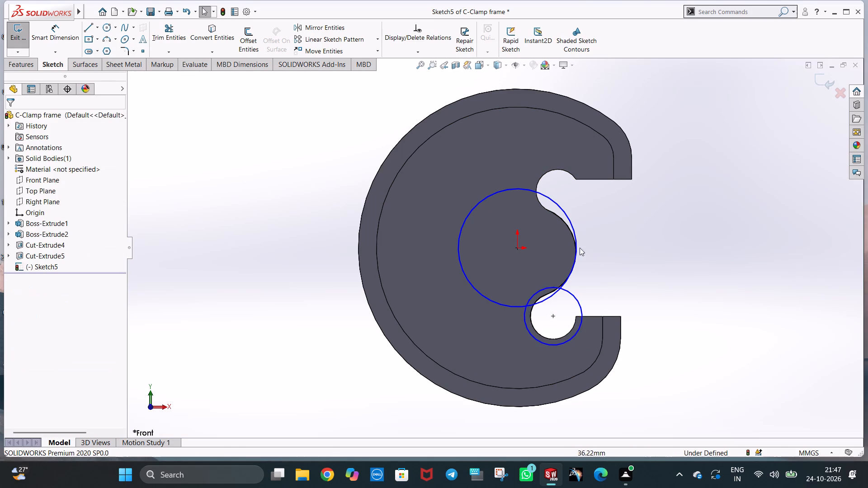
Power-trim the overlapping arcs between the origin-centred circle and the lower notch circle, leaving one merged outline.
left_click(175, 30)
left_click_drag(535, 274, 546, 286)
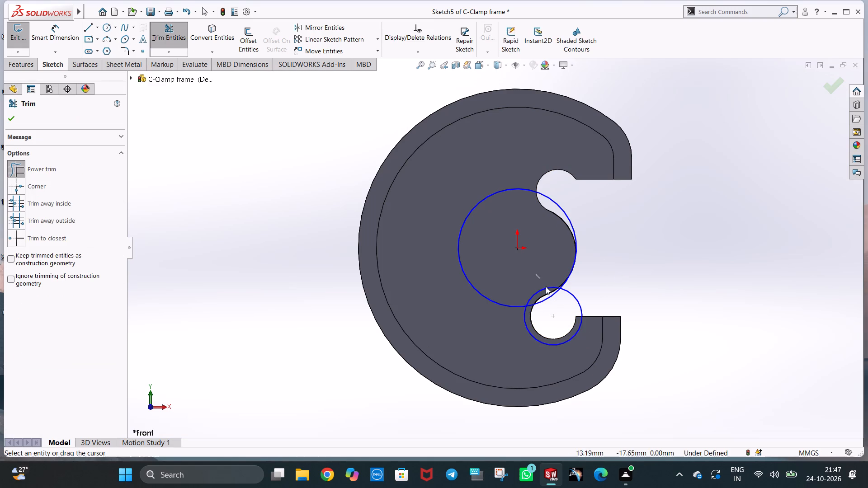
left_click_drag(546, 286, 556, 305)
key("Escape")
Cut-extrude the merged two-circle outline to a blind depth of 2 mm with the cut direction reversed.
left_click(31, 65)
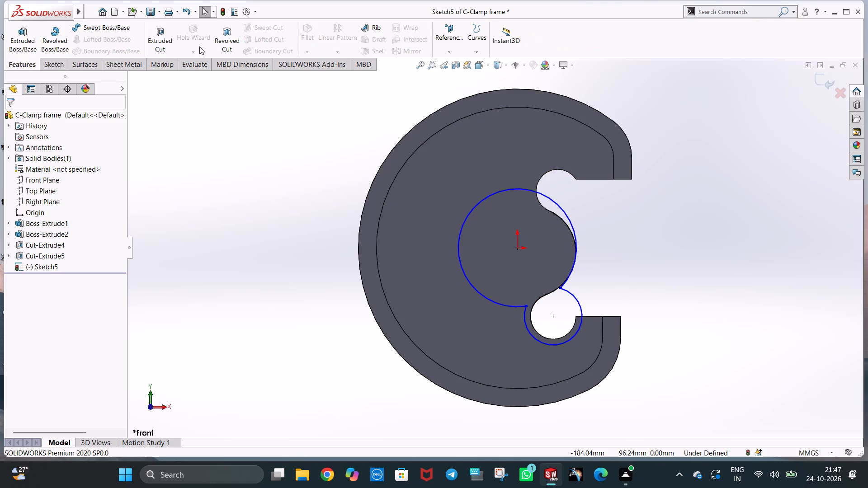
left_click(162, 41)
middle_click_drag(628, 292, 615, 308)
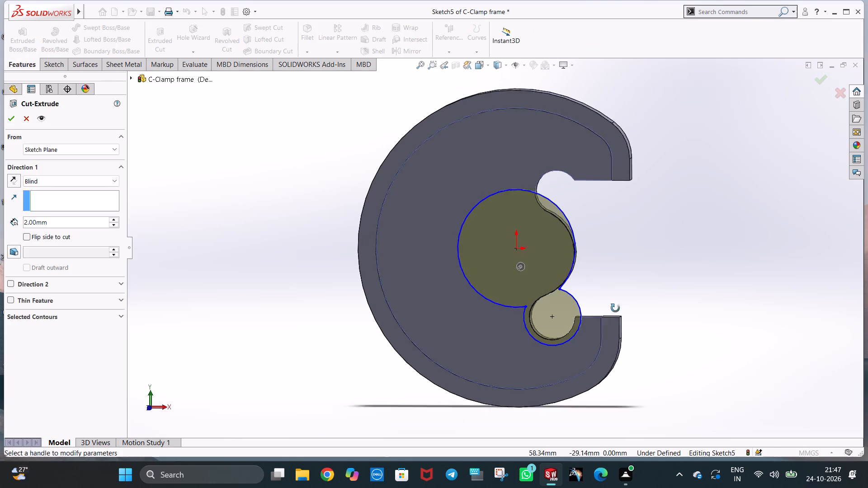
middle_click_drag(615, 308, 540, 356)
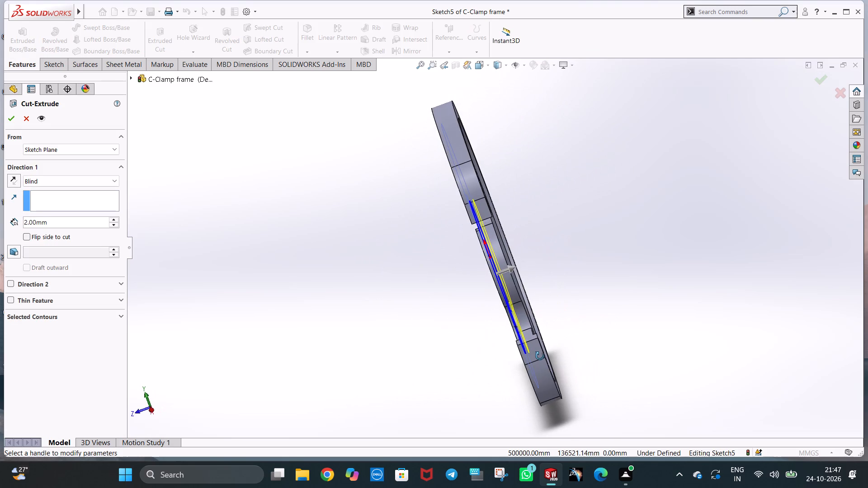
middle_click_drag(540, 356, 711, 289)
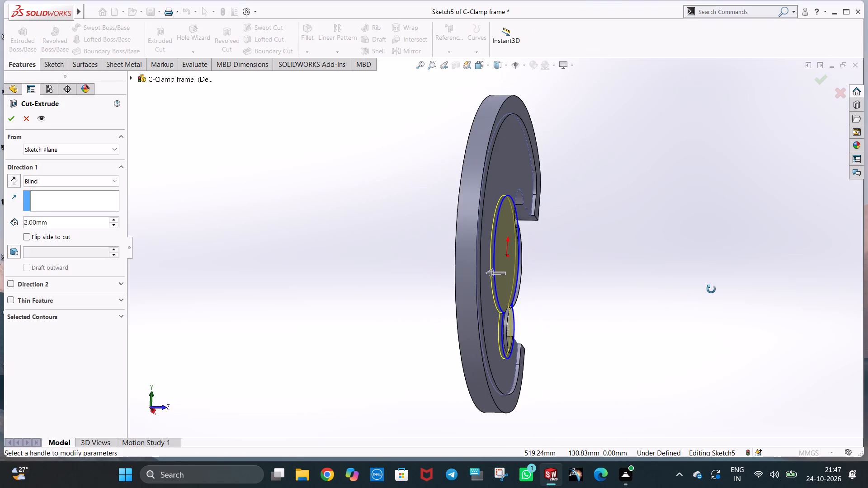
middle_click_drag(711, 289, 541, 286)
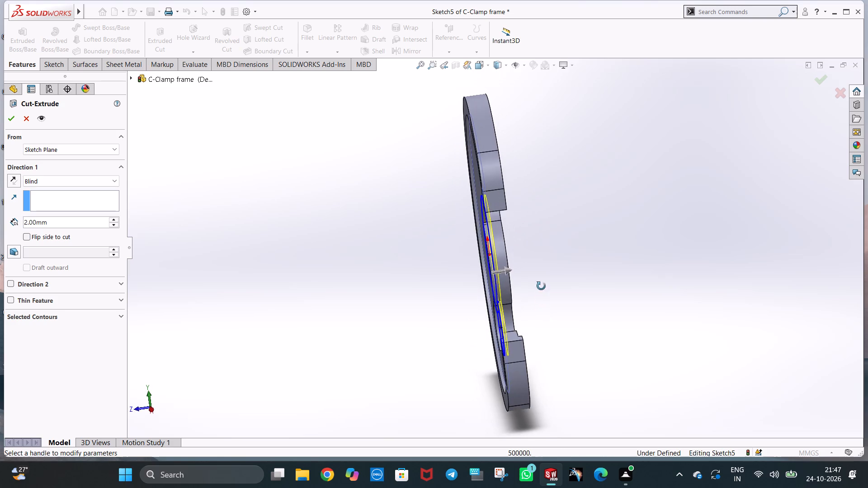
middle_click_drag(541, 286, 541, 280)
left_click(15, 181)
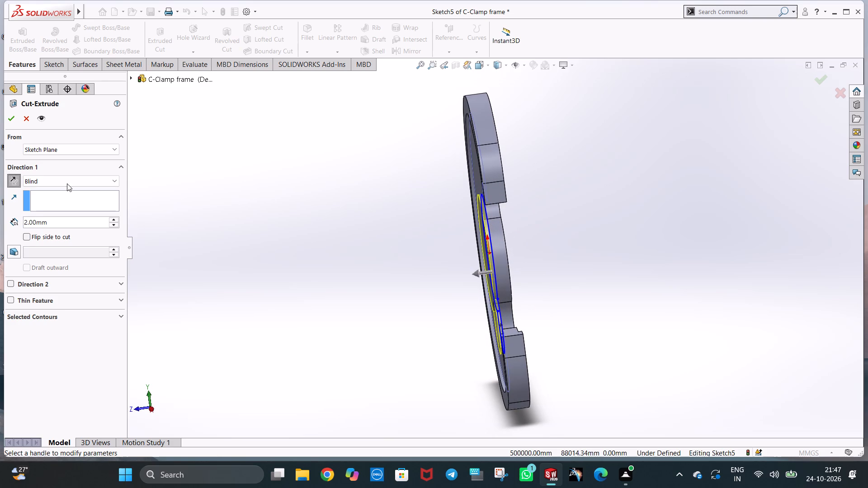
middle_click_drag(443, 278, 634, 311)
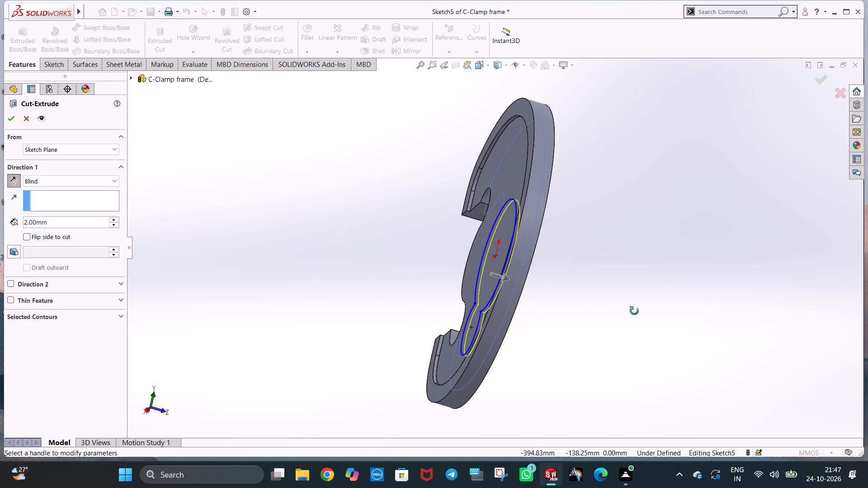
middle_click_drag(634, 311, 595, 290)
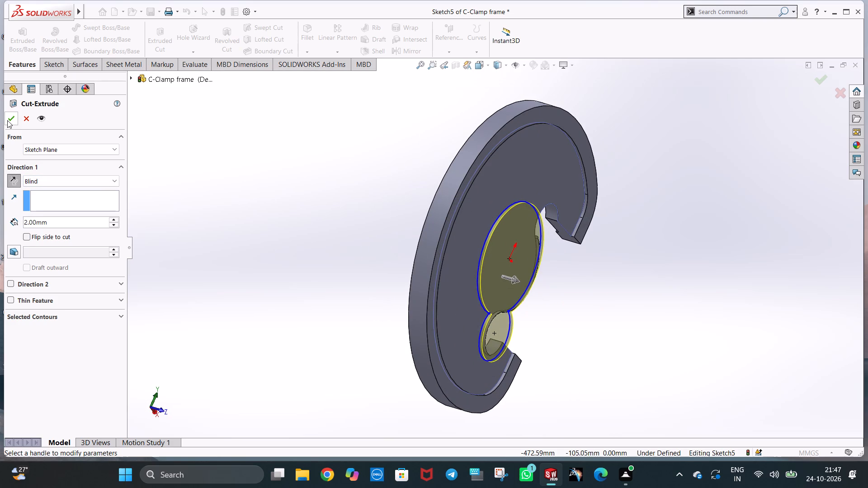
left_click(7, 120)
Start a sketch on the recessed face and draw a circle of about 52.7 mm radius centred at about X -7.3 mm, Y 0.
middle_click_drag(624, 281, 487, 310)
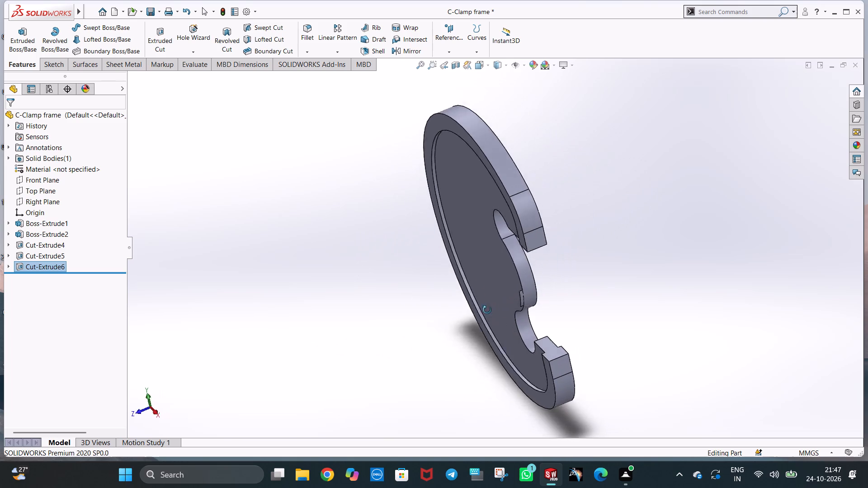
middle_click_drag(487, 310, 559, 239)
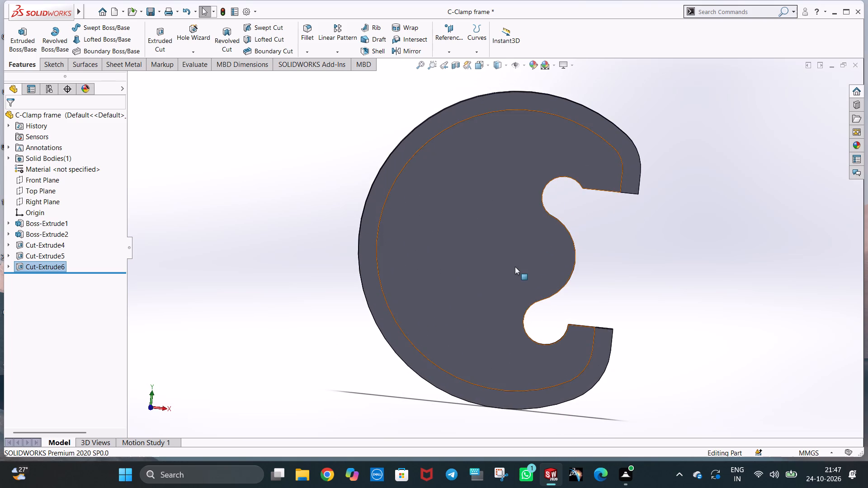
middle_click_drag(687, 263, 656, 297)
middle_click_drag(648, 296, 687, 225)
right_click(548, 249)
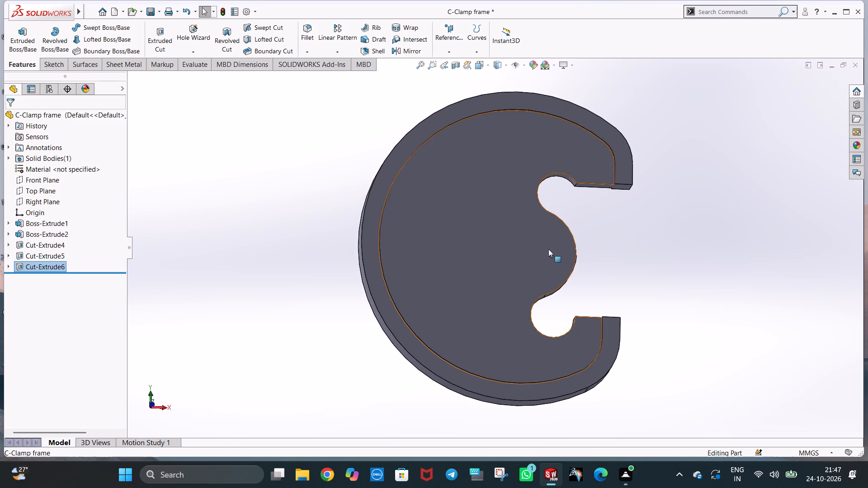
left_click(566, 236)
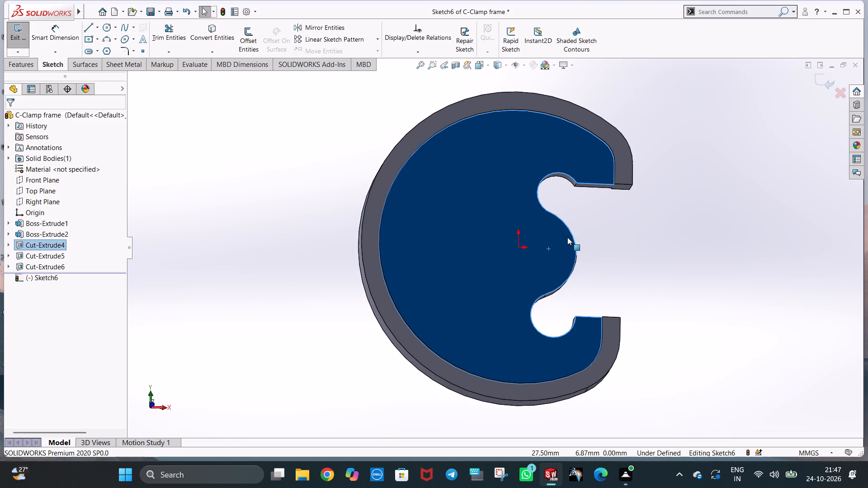
key("ctrl+1")
left_click(105, 26)
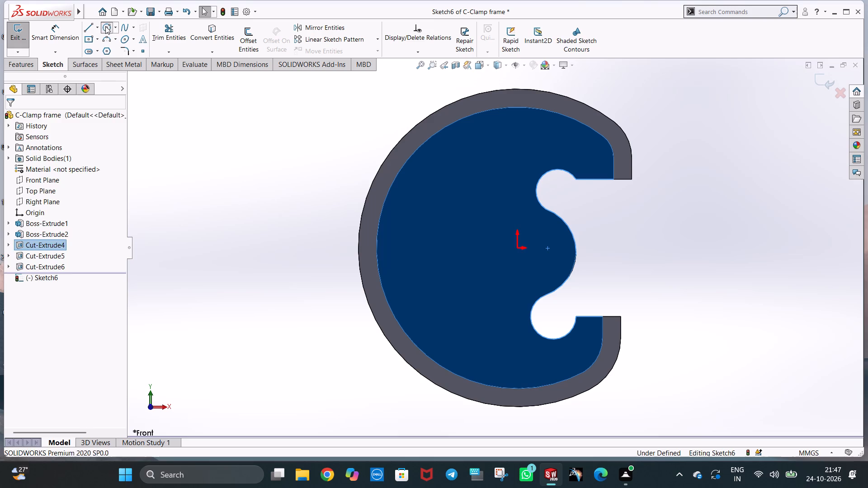
left_click(504, 249)
left_click(585, 298)
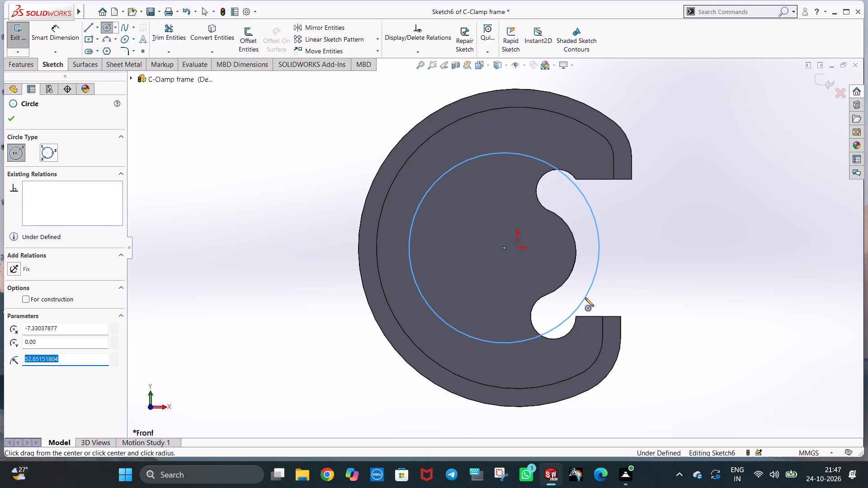
key("Escape")
key("Escape")
Cut-extrude the large circle to a blind depth of 2 mm with the cut direction reversed.
left_click(22, 64)
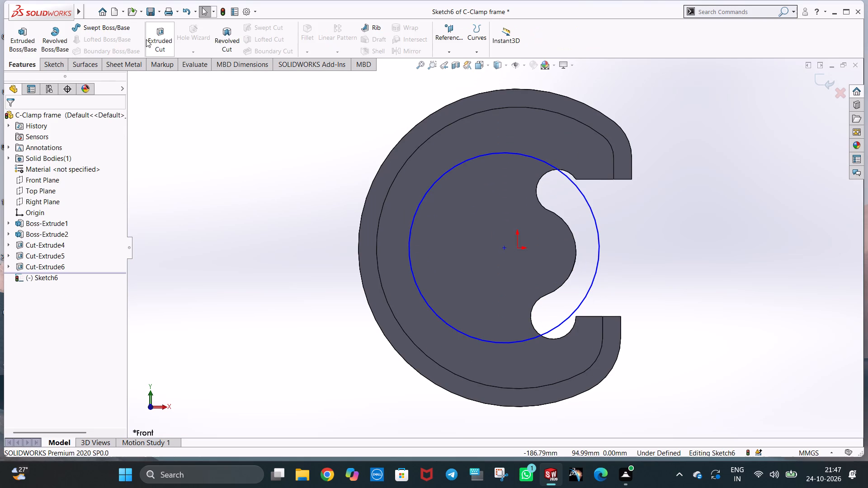
left_click(156, 38)
middle_click_drag(553, 243, 446, 305)
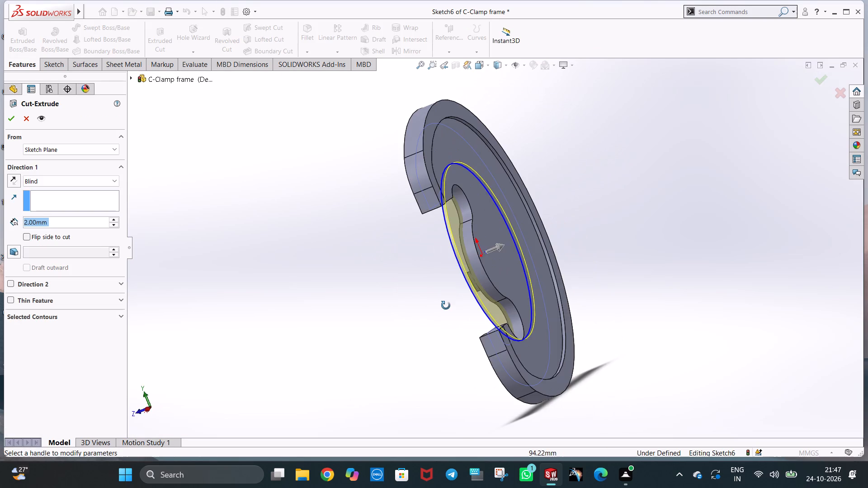
middle_click_drag(446, 305, 465, 289)
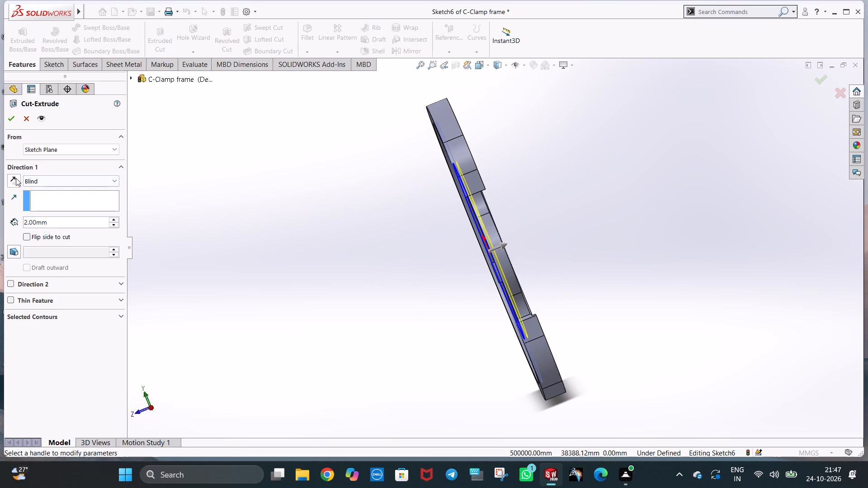
left_click(16, 178)
left_click(9, 119)
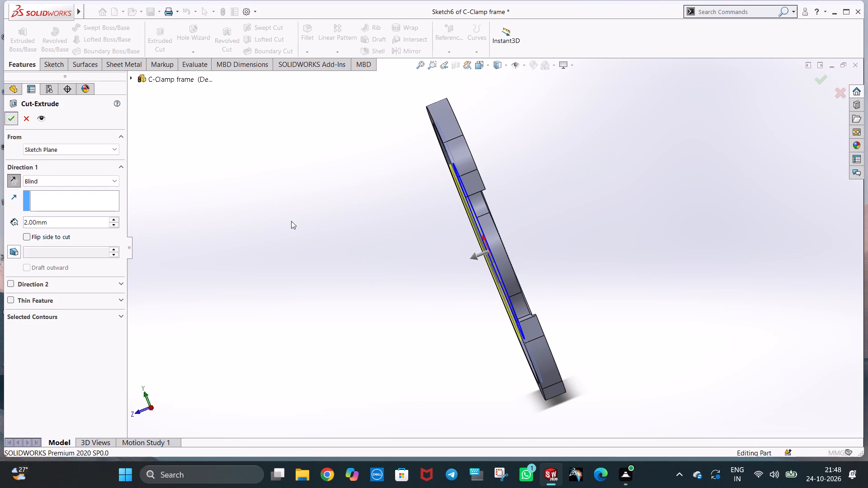
middle_click_drag(451, 268, 581, 254)
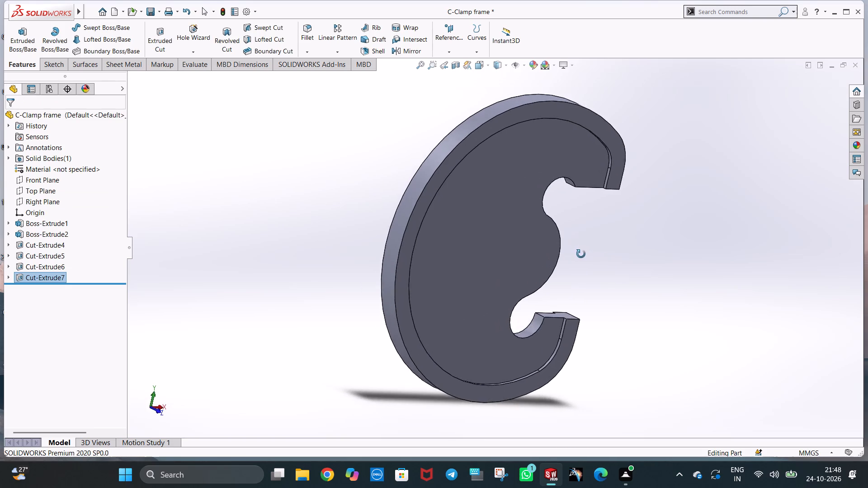
middle_click_drag(581, 254, 573, 340)
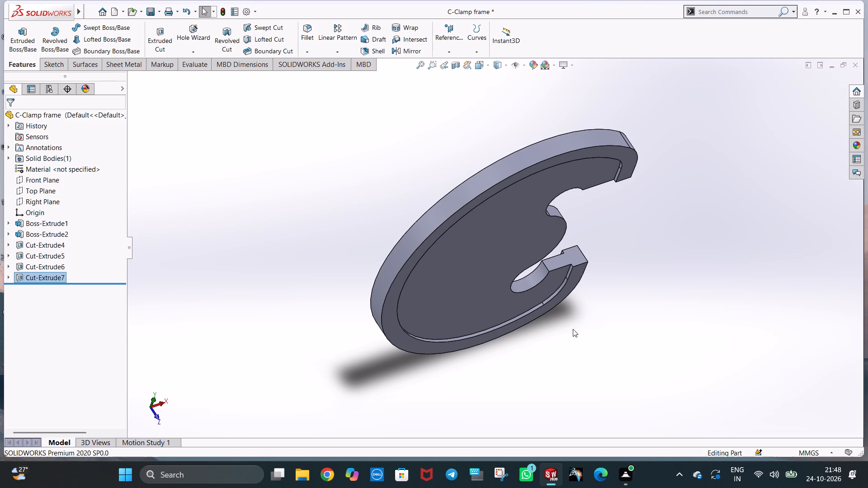
Start a sketch on the recessed face and draw construction lines 32 mm horizontally from the lower notch's centre into the body, then vertically to the origin's level.
key("ctrl+1")
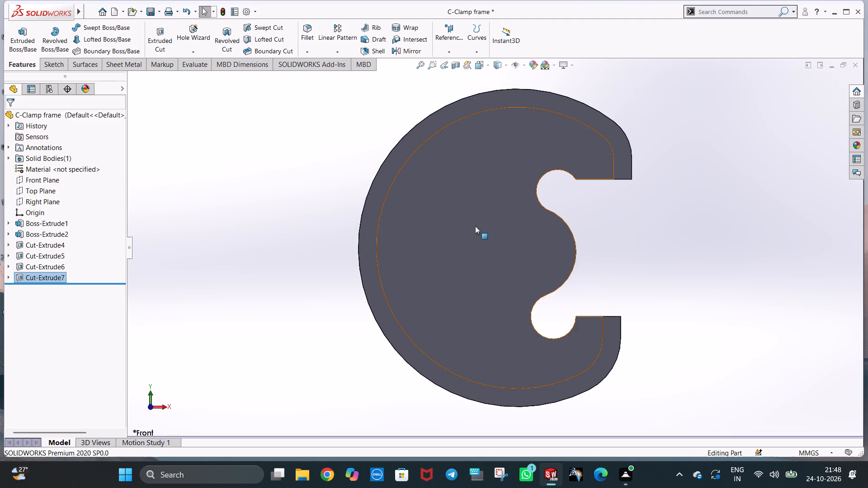
right_click(475, 226)
left_click(496, 215)
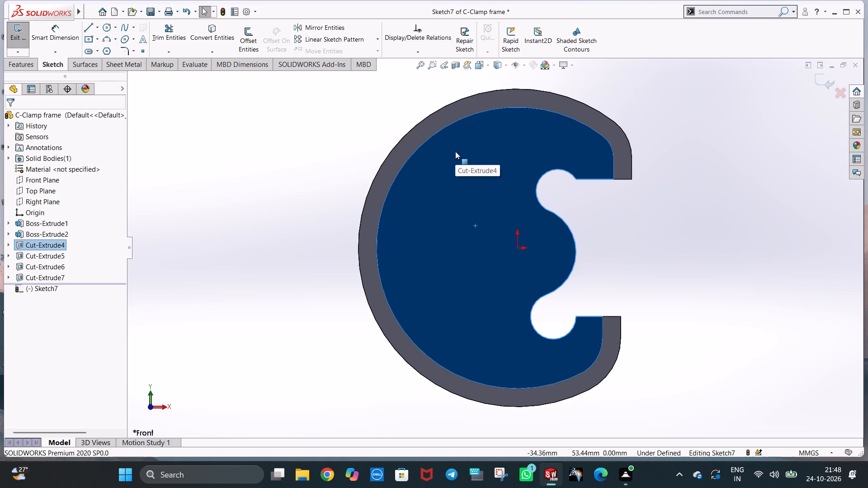
left_click(97, 27)
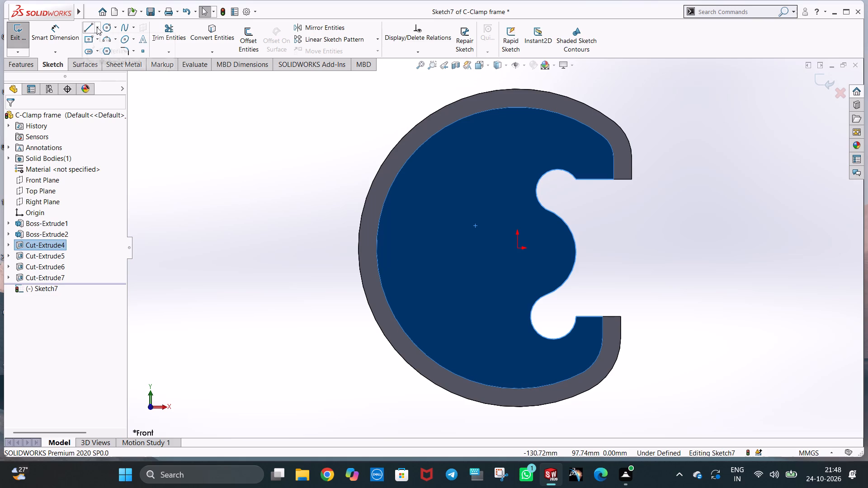
left_click(107, 46)
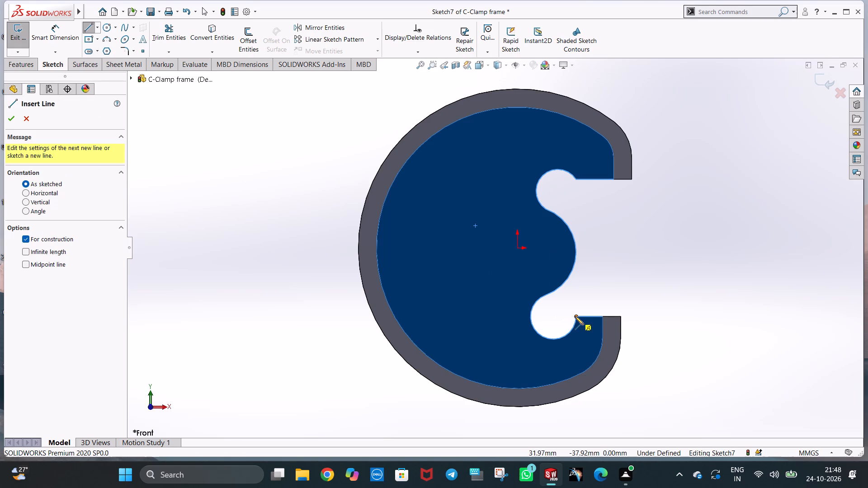
left_click(552, 318)
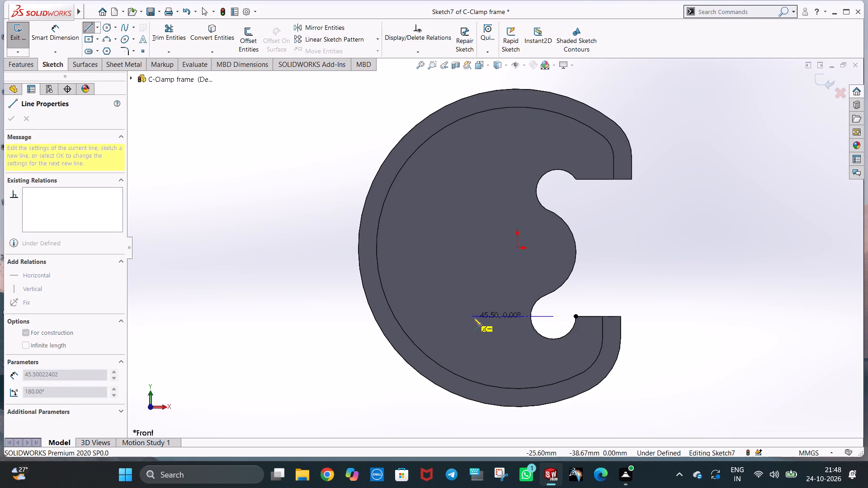
left_click(473, 318)
type("32")
key("Return")
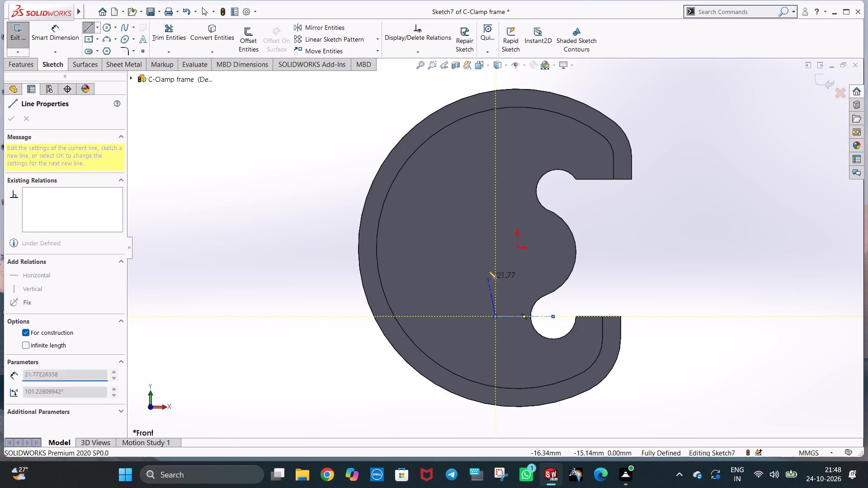
left_click(495, 249)
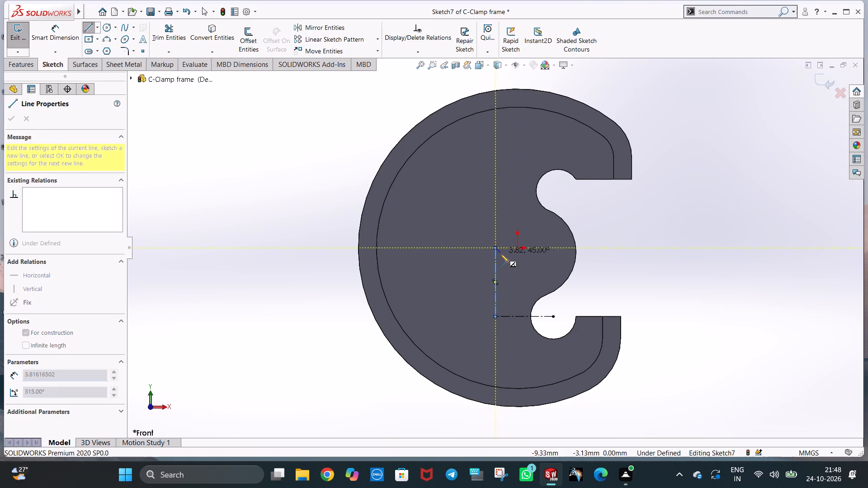
key("Escape")
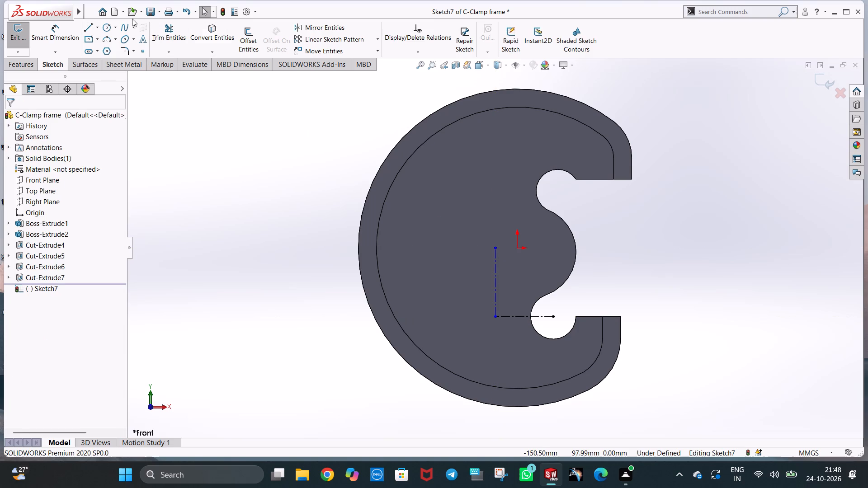
Draw a circle of 15 mm radius centred on the upper end of the vertical construction line.
left_click(109, 26)
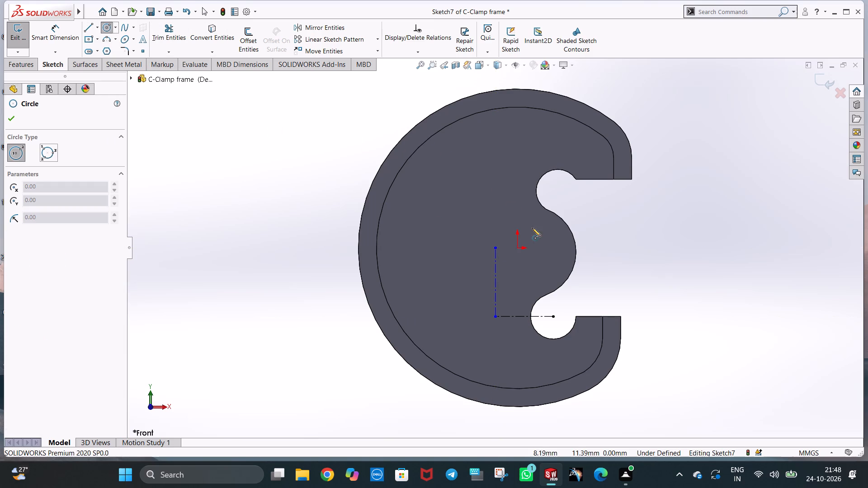
left_click(496, 248)
left_click(518, 274)
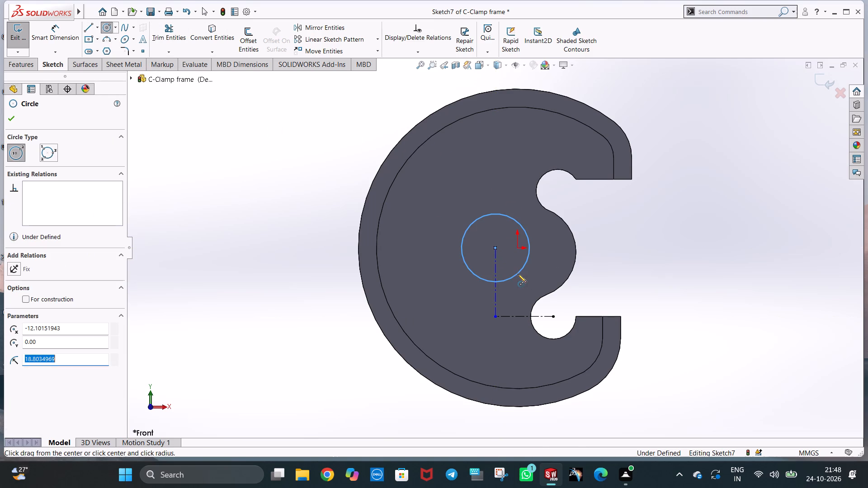
type("15")
key("Return")
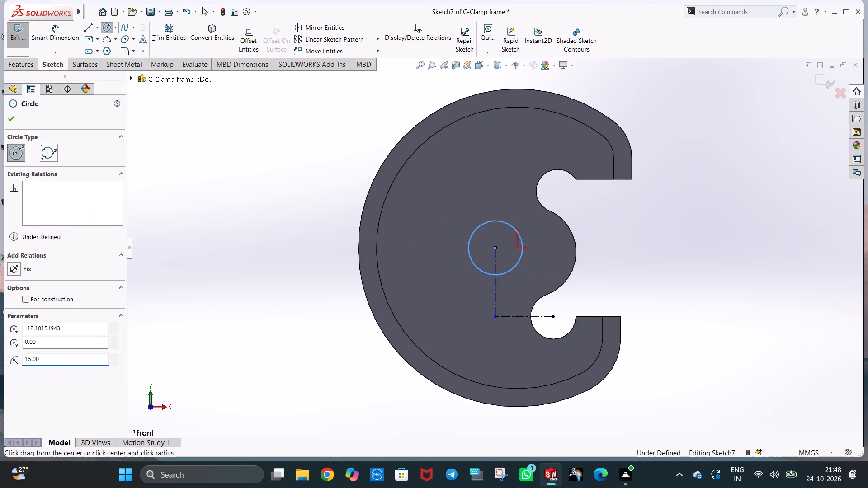
key("Escape")
key("Escape")
left_click(719, 327)
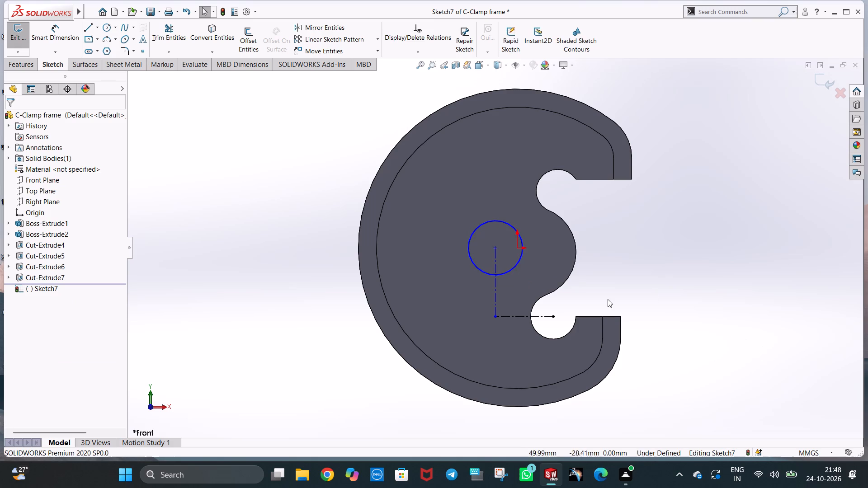
Fully dimension the sketch with the circle's diameter, its centre's distance from the origin, and the horizontal construction line's length.
middle_click_drag(608, 299, 669, 347)
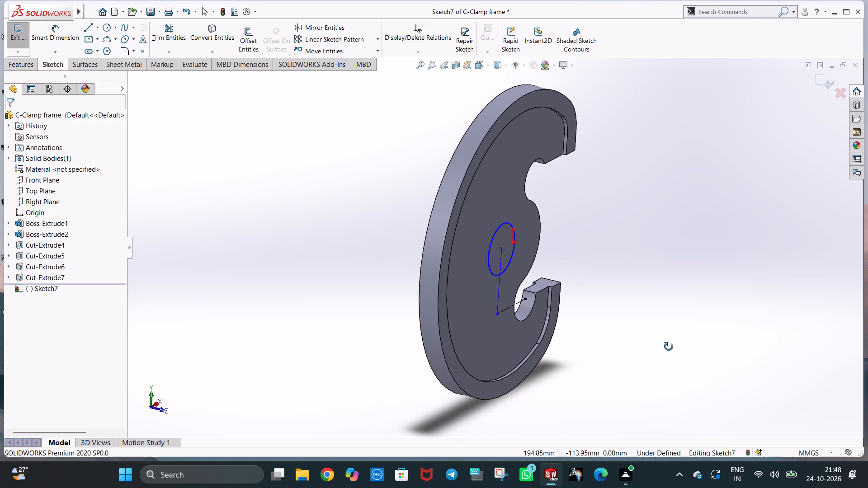
middle_click_drag(669, 347, 670, 346)
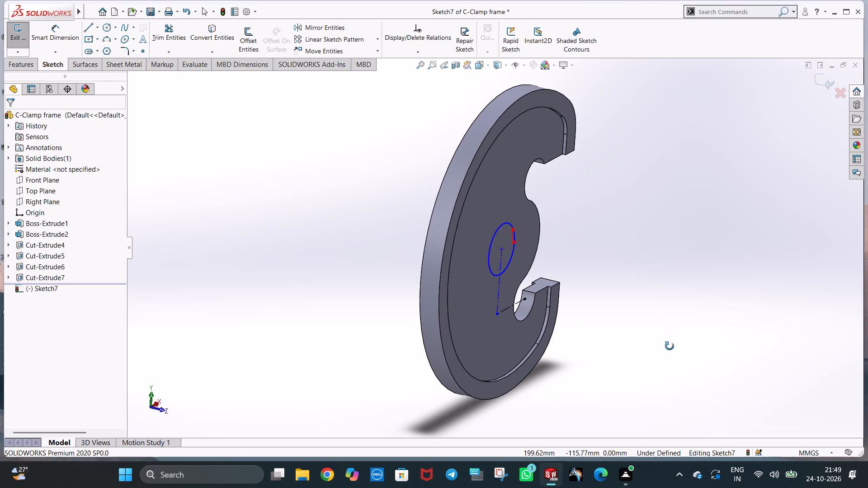
middle_click_drag(670, 346, 623, 344)
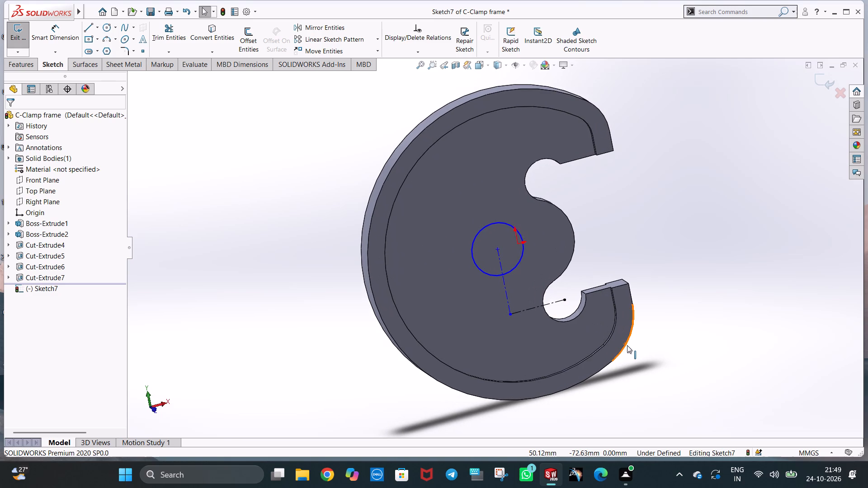
middle_click_drag(628, 340, 617, 336)
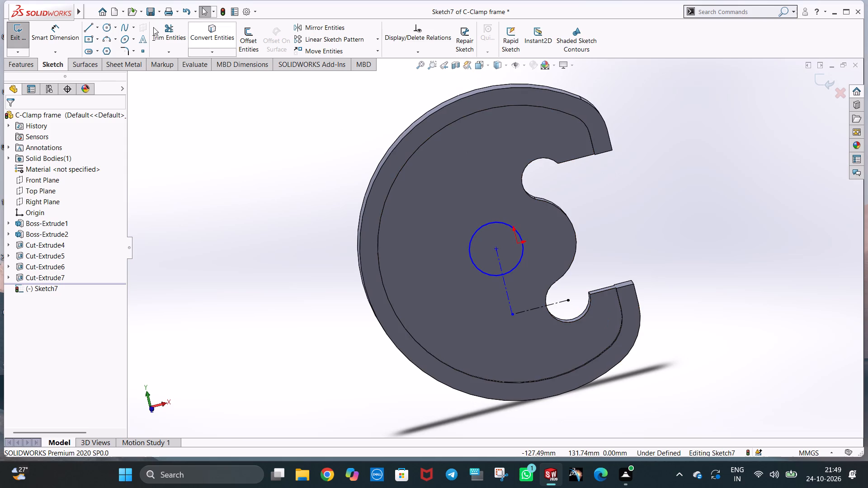
left_click(65, 31)
left_click(485, 223)
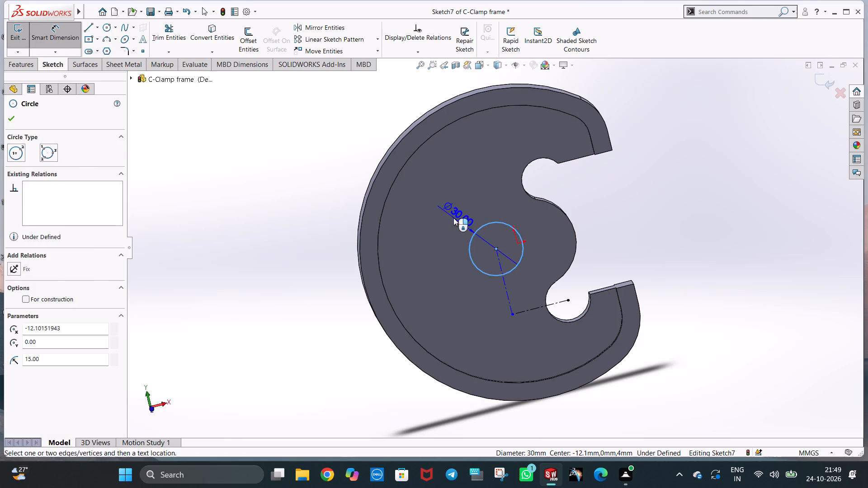
left_click(453, 218)
left_click(414, 201)
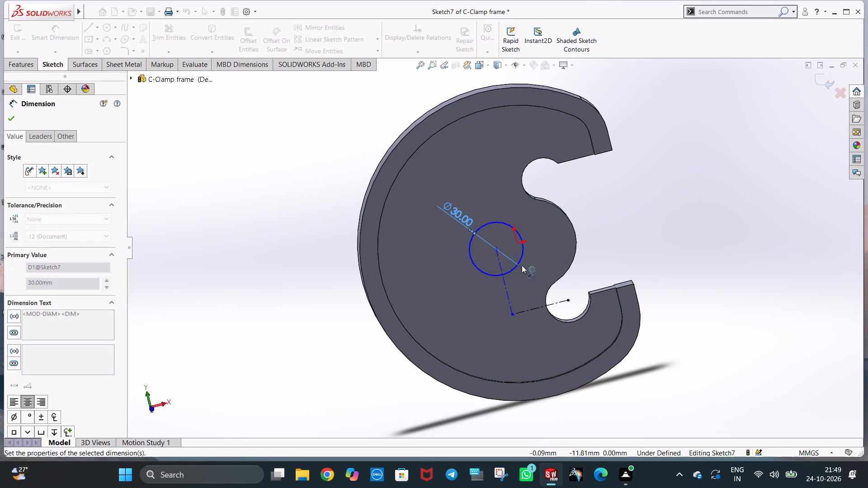
left_click(516, 244)
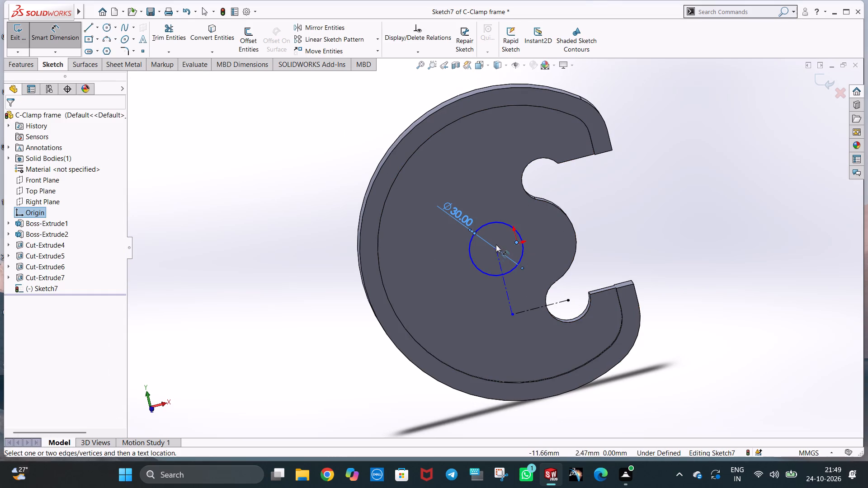
left_click(496, 249)
left_click(495, 197)
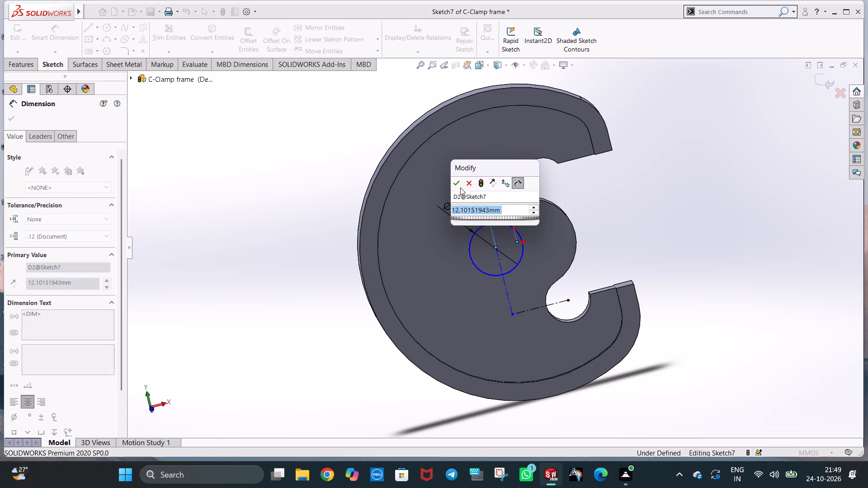
left_click(457, 181)
left_click(536, 309)
left_click(543, 335)
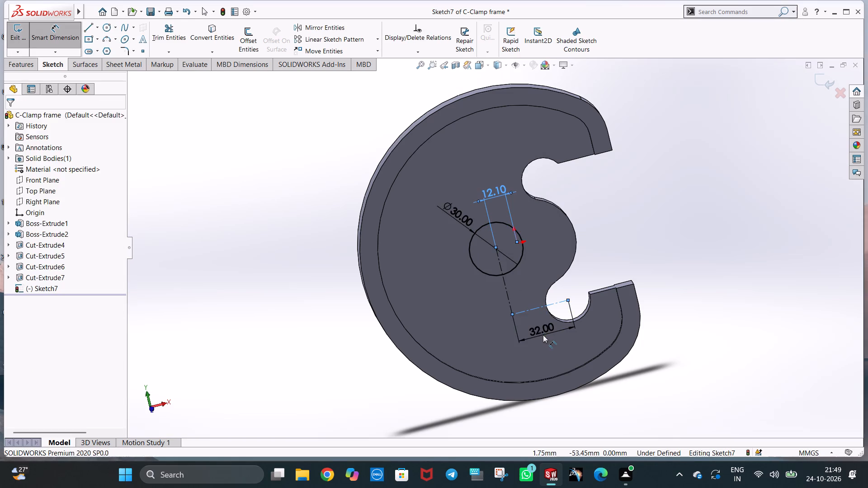
left_click(506, 324)
left_click(599, 207)
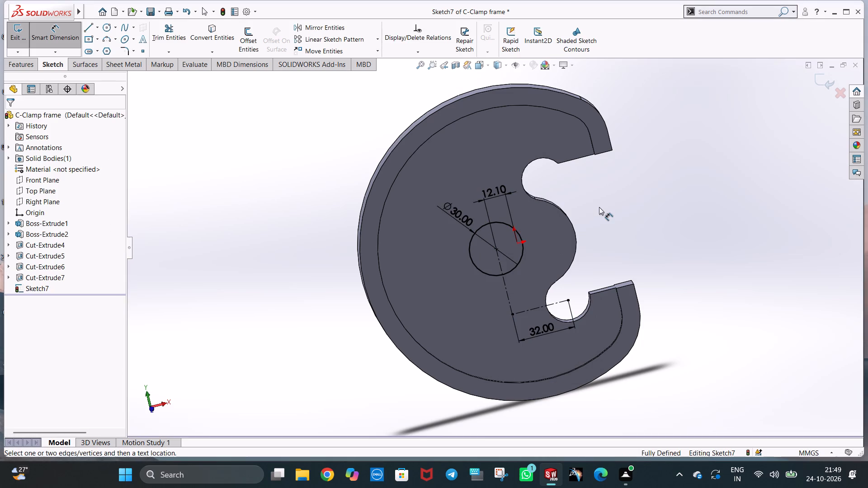
Cut-extrude the small circle with the Through All end condition to make a hole in the frame.
left_click(24, 60)
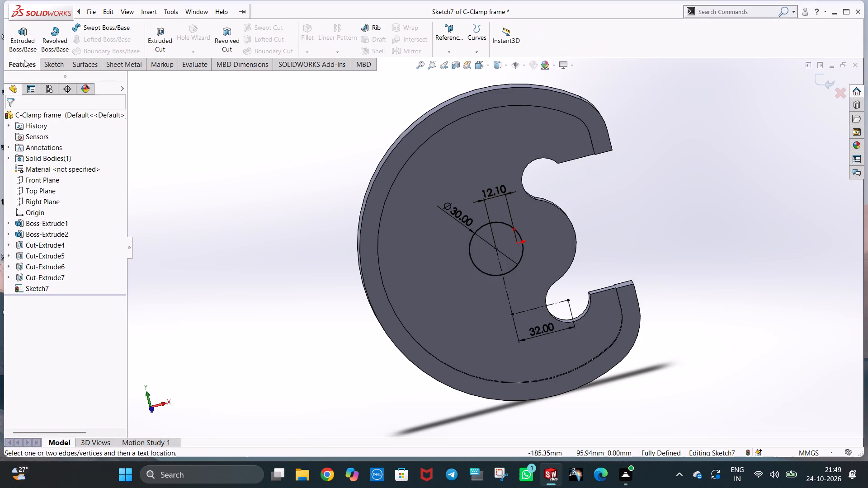
left_click(158, 41)
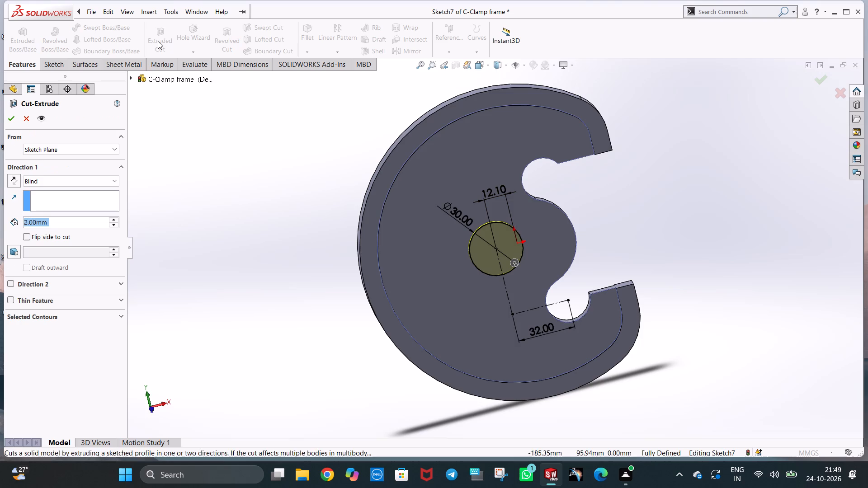
middle_click_drag(511, 253, 588, 302)
left_click(82, 179)
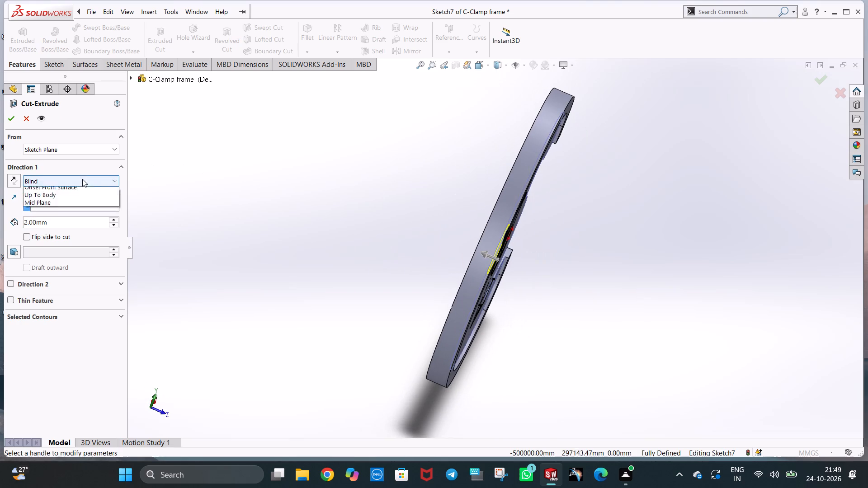
left_click(79, 194)
left_click(79, 184)
left_click(76, 199)
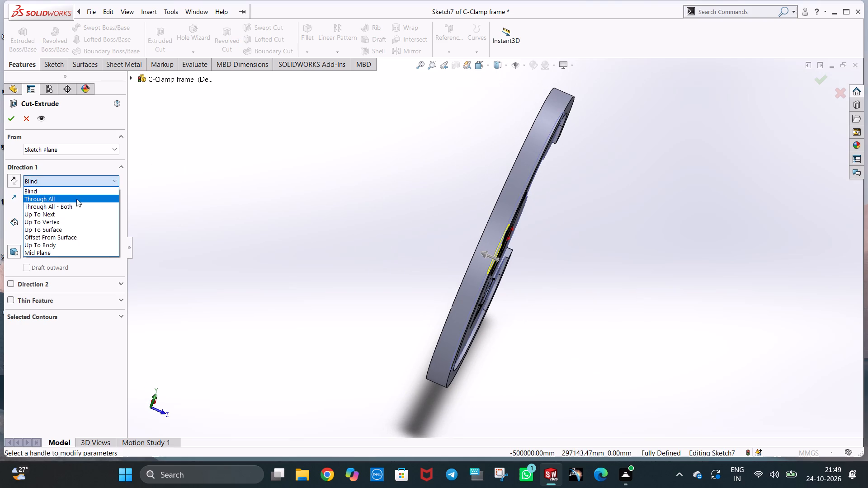
left_click(12, 123)
Examine the frame's through hole, recessed face and notches from several angles, including the isometric view.
middle_click_drag(541, 287, 497, 276)
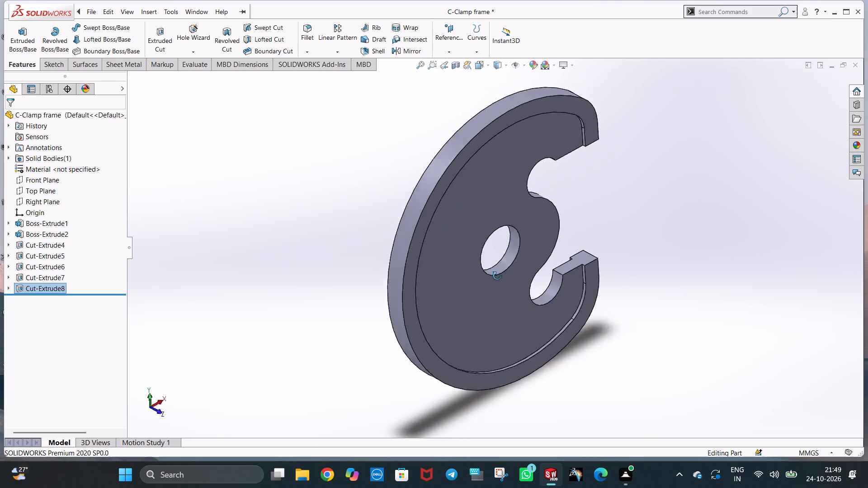
middle_click_drag(497, 276, 489, 249)
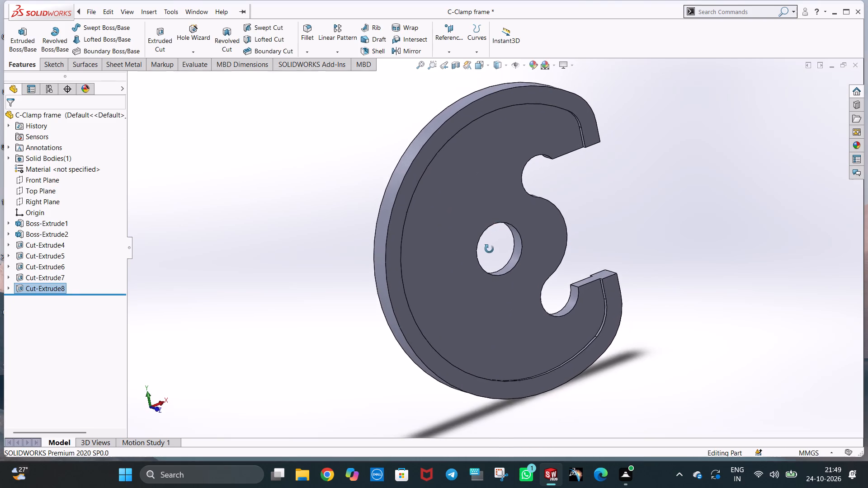
middle_click_drag(489, 249, 486, 258)
middle_click_drag(557, 275, 582, 250)
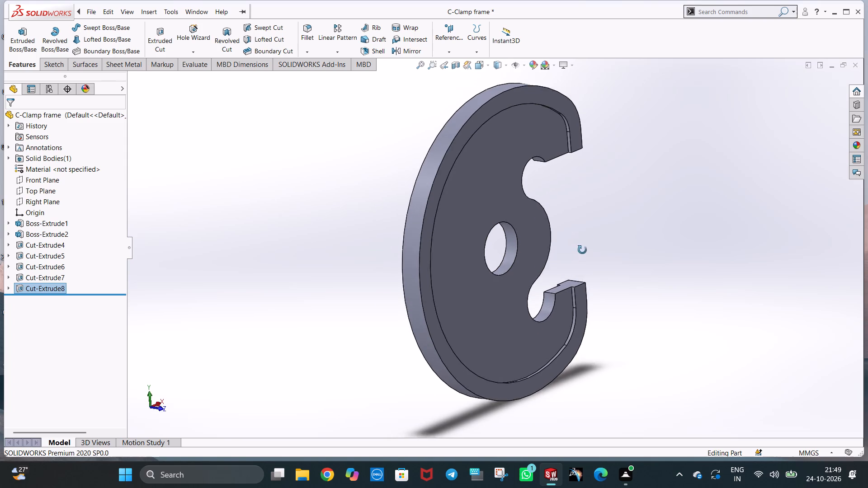
middle_click_drag(582, 250, 589, 258)
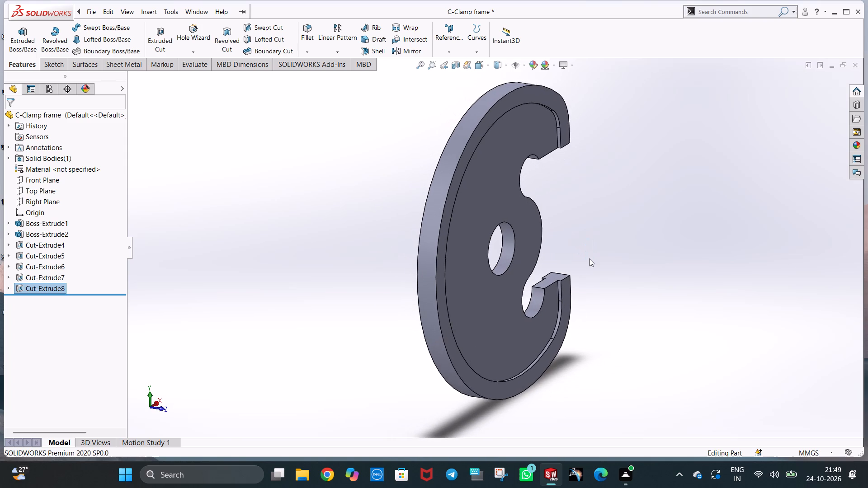
key("ctrl+7")
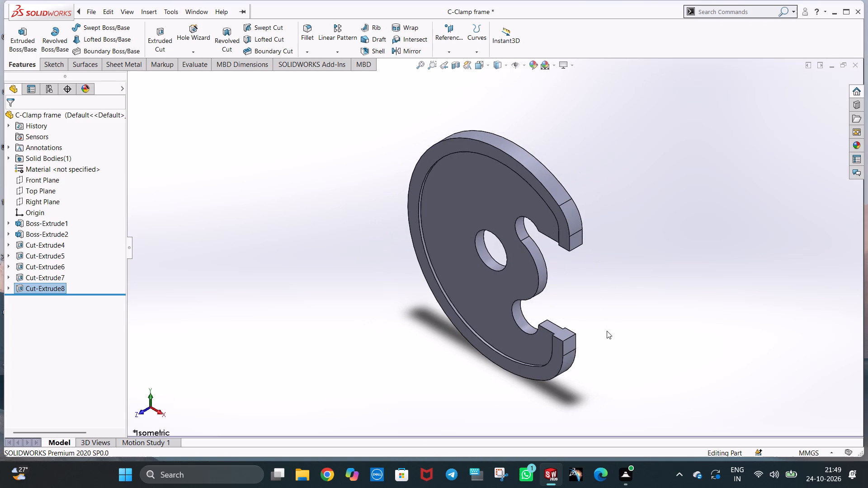
middle_click_drag(609, 332, 683, 274)
middle_click_drag(509, 338, 548, 381)
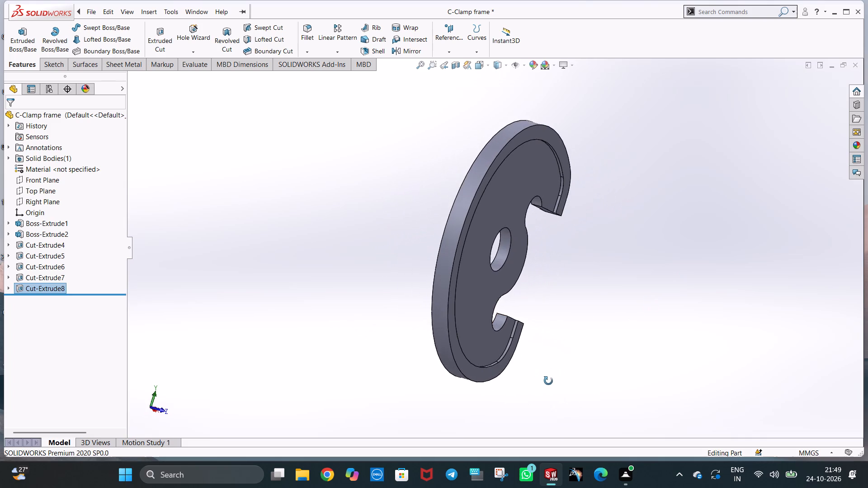
middle_click_drag(548, 381, 547, 393)
middle_click_drag(460, 258, 439, 284)
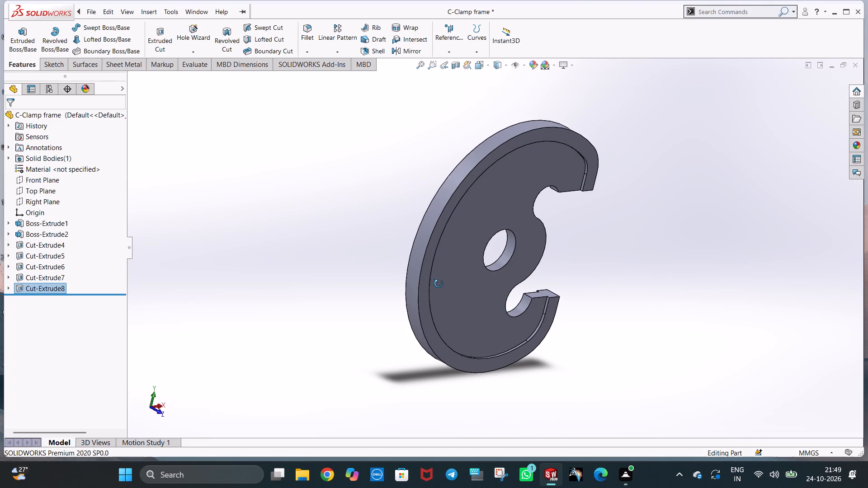
middle_click_drag(439, 284, 440, 293)
middle_click(440, 293)
middle_click_drag(447, 287, 441, 283)
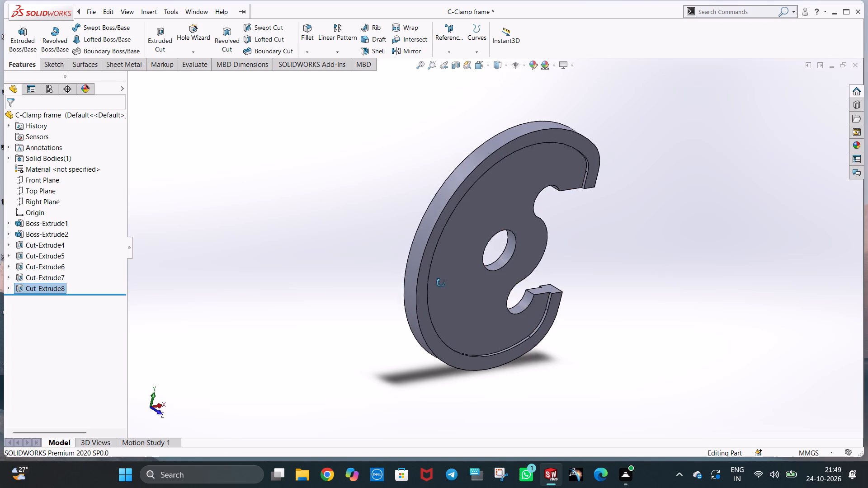
middle_click_drag(441, 283, 453, 309)
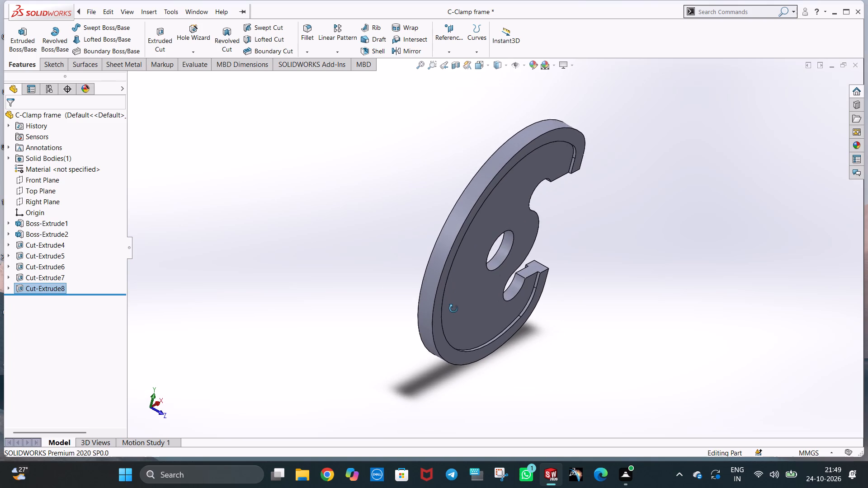
Undo the Through All cut of the 30 mm hole to return to its sketch.
middle_click_drag(453, 309, 410, 267)
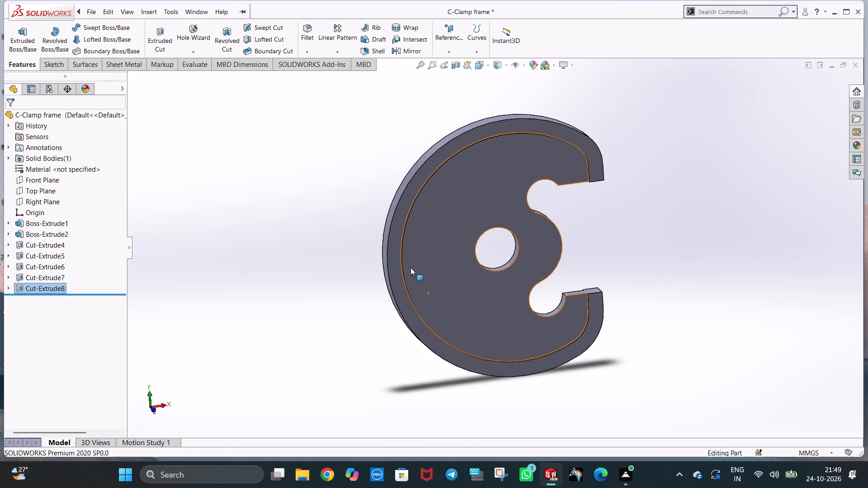
key("ctrl+z")
key("ctrl+z")
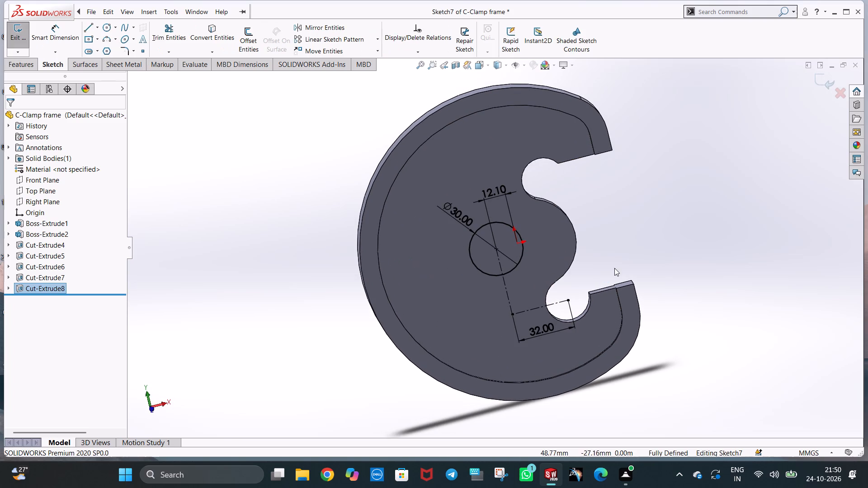
left_click(643, 248)
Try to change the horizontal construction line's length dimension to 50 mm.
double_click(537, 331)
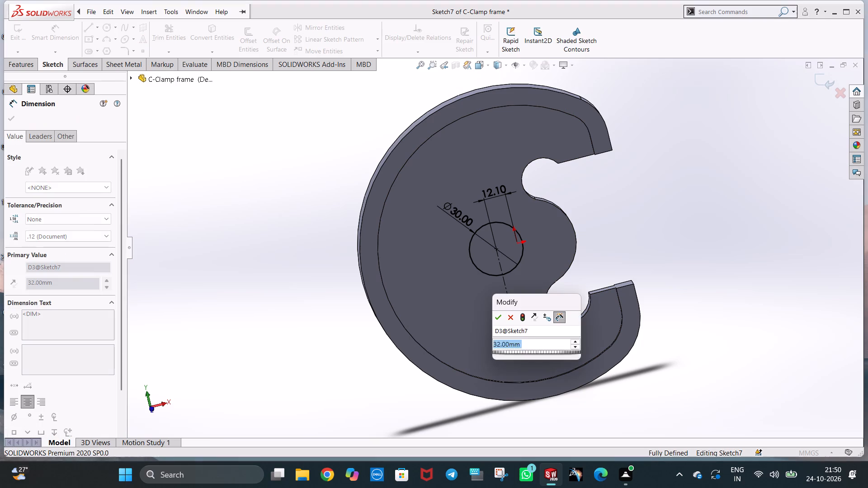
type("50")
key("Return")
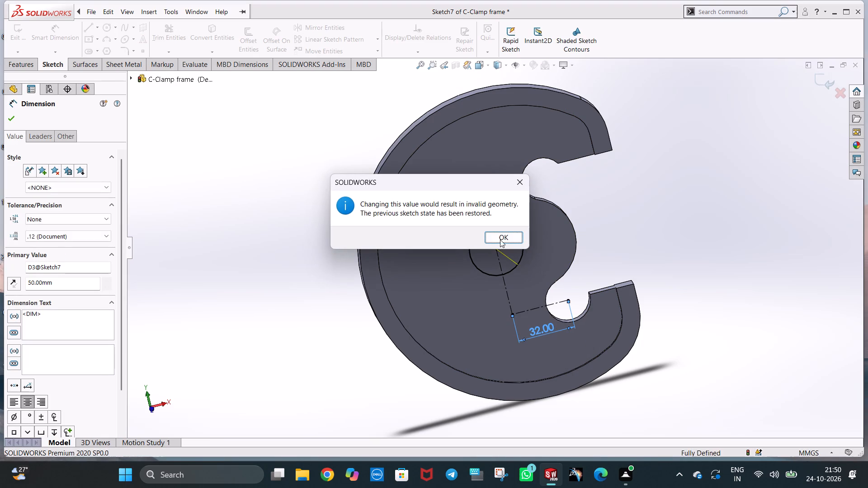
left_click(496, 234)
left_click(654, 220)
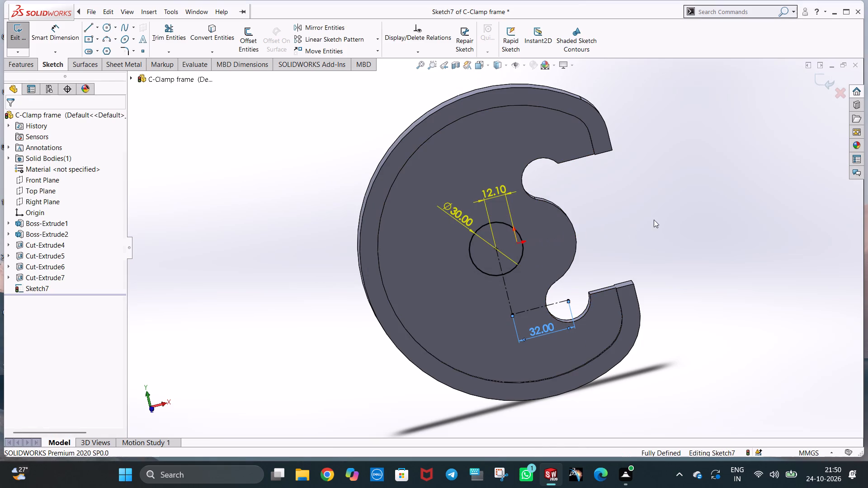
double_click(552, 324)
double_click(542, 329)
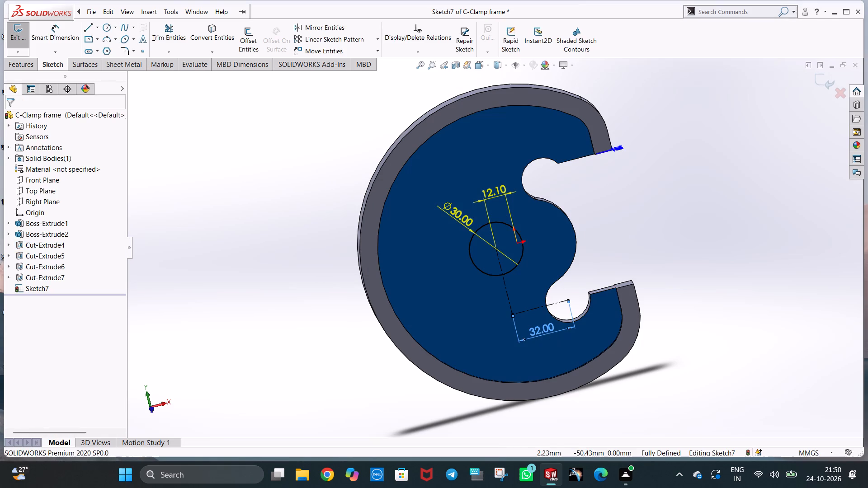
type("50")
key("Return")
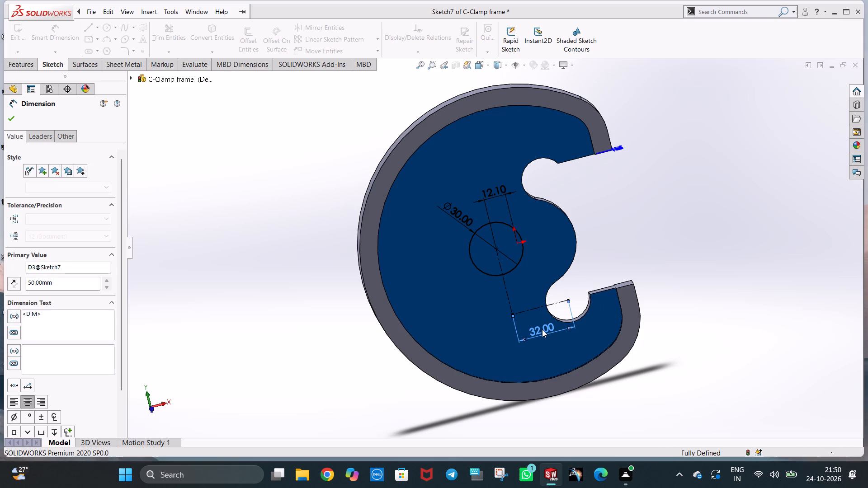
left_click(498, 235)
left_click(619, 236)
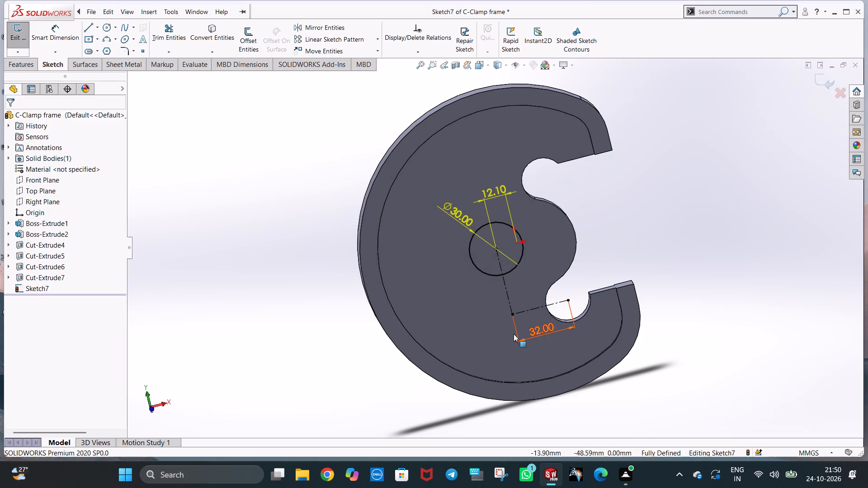
Delete the horizontal construction line's length dimension and the dimension from the circle's centre to the origin.
left_click(529, 331)
left_click(535, 330)
key("Delete")
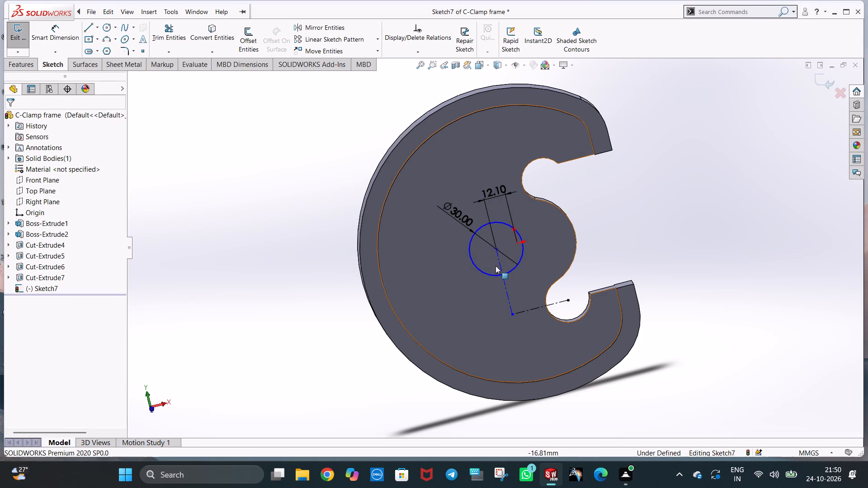
left_click(527, 307)
double_click(538, 307)
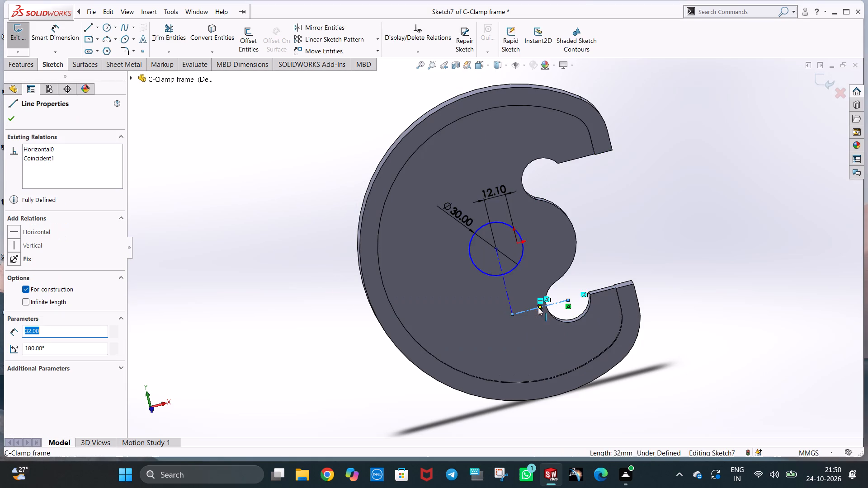
key("Escape")
left_click(627, 219)
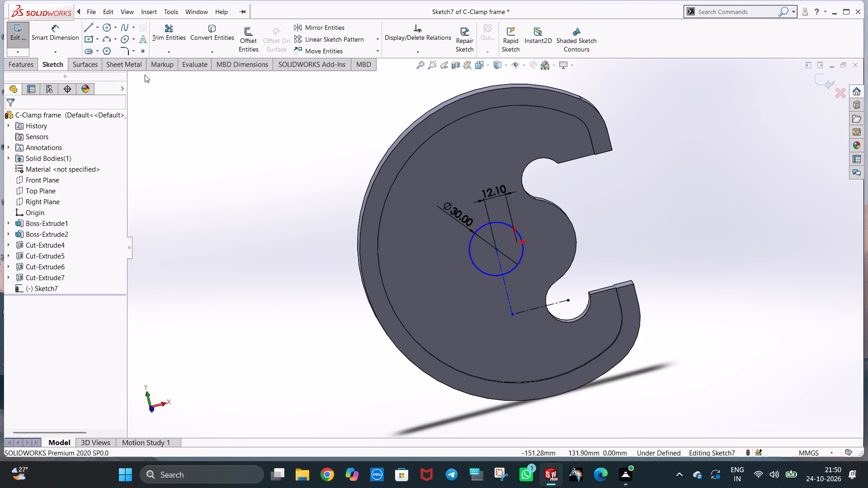
left_click(495, 194)
key("Delete")
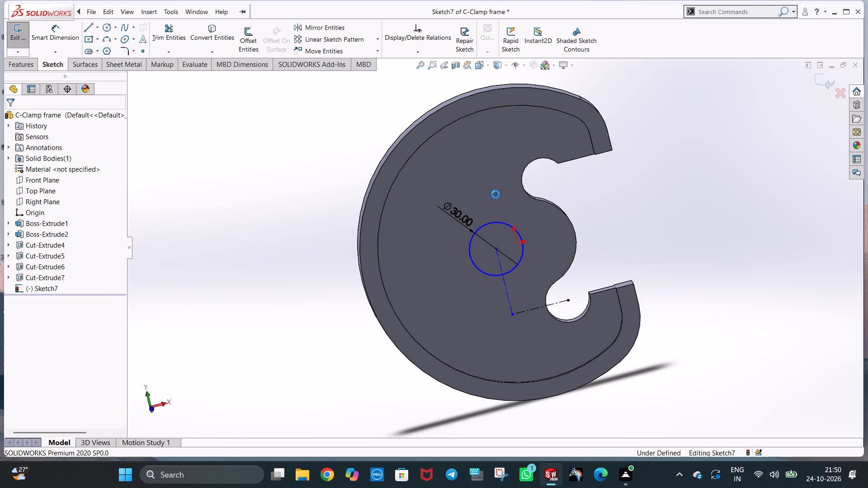
Dimension the horizontal construction line with Smart Dimension and set its length to 50 mm.
left_click(61, 33)
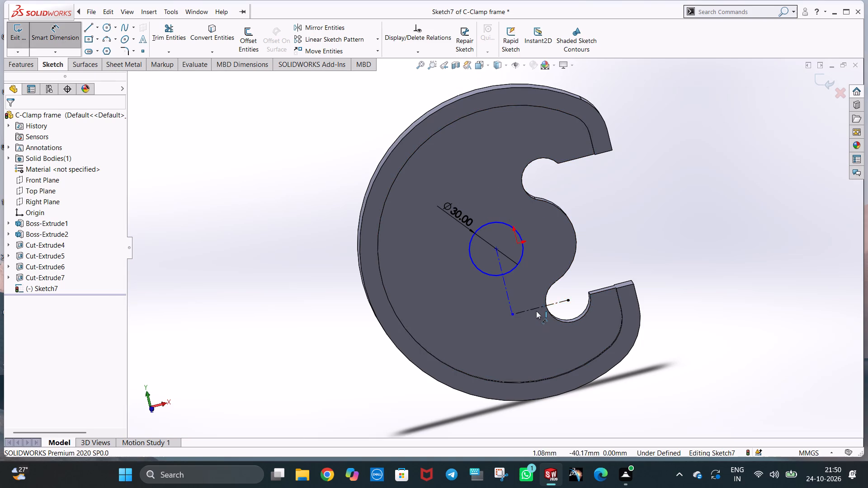
left_click(536, 310)
left_click(549, 337)
type("50")
key("Return")
left_click(652, 221)
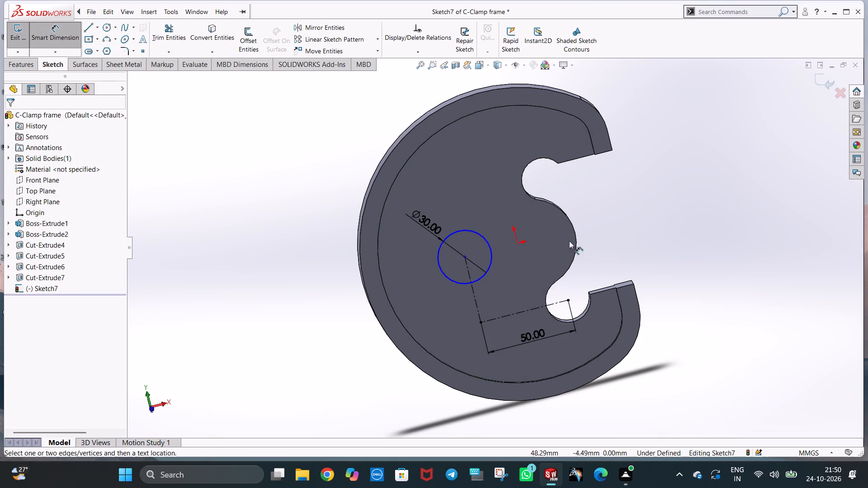
Cut-extrude the repositioned 30 mm circle with the Through All end condition to make a hole in the frame.
middle_click_drag(537, 261, 590, 252)
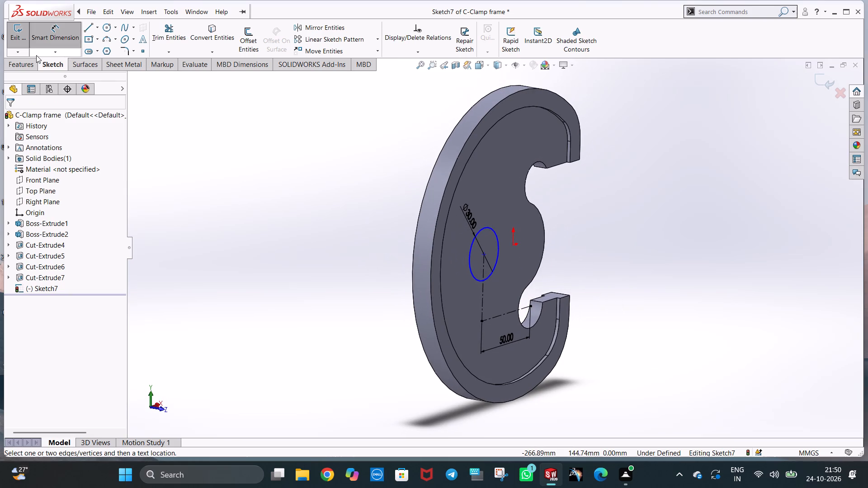
left_click(32, 60)
left_click(164, 43)
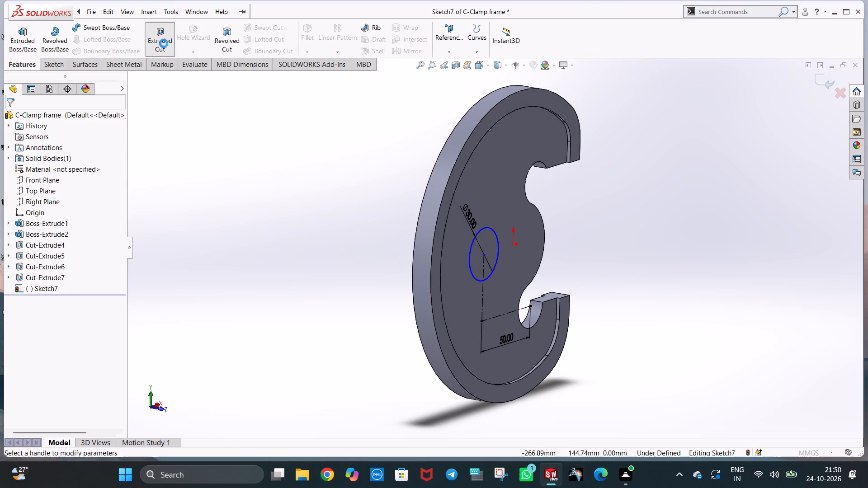
left_click(41, 180)
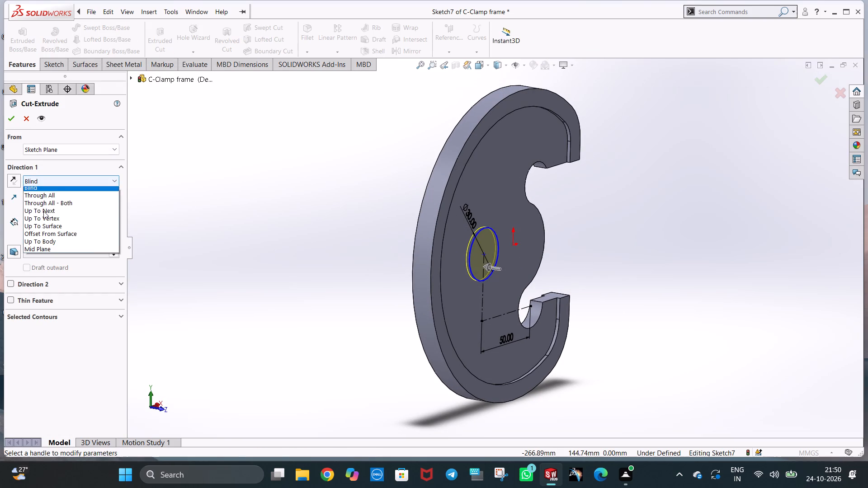
left_click(44, 198)
left_click(11, 119)
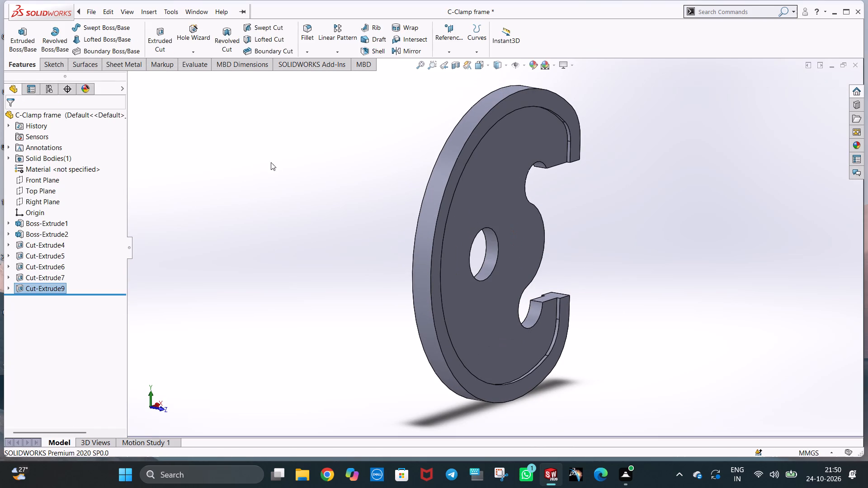
Save the C-Clamp frame part.
key("ctrl+s")
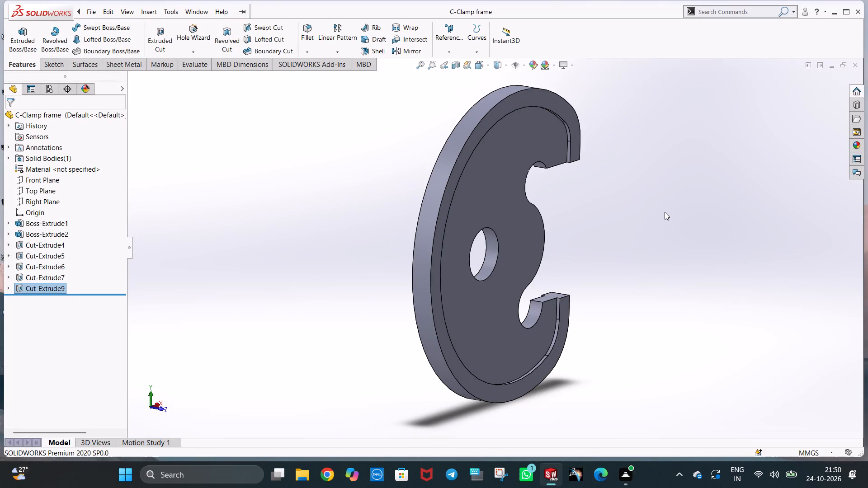
Capture a screenshot of the whole SOLIDWORKS window showing the finished frame.
key("Print")
left_click_drag(3, 1, 654, 350)
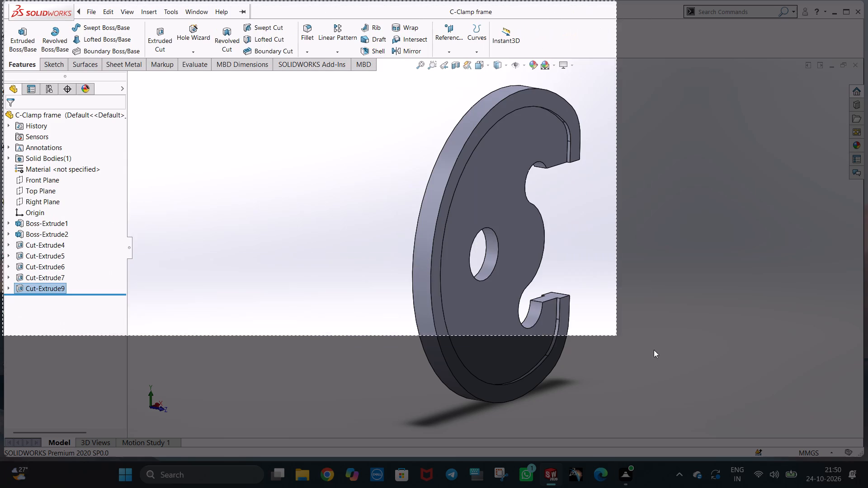
left_click_drag(654, 350, 864, 457)
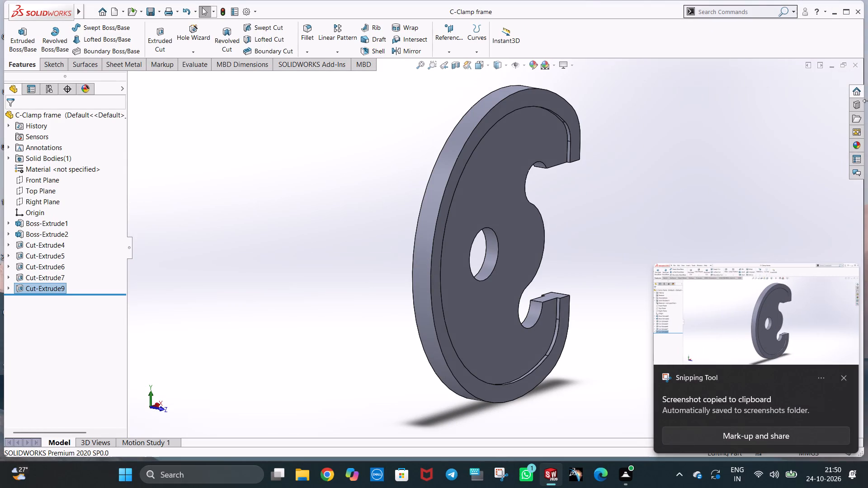
Close SOLIDWORKS.
left_click(859, 10)
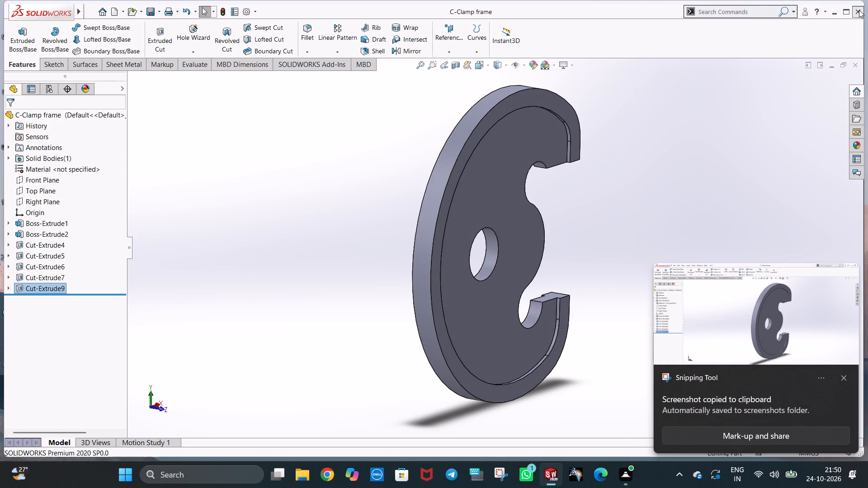
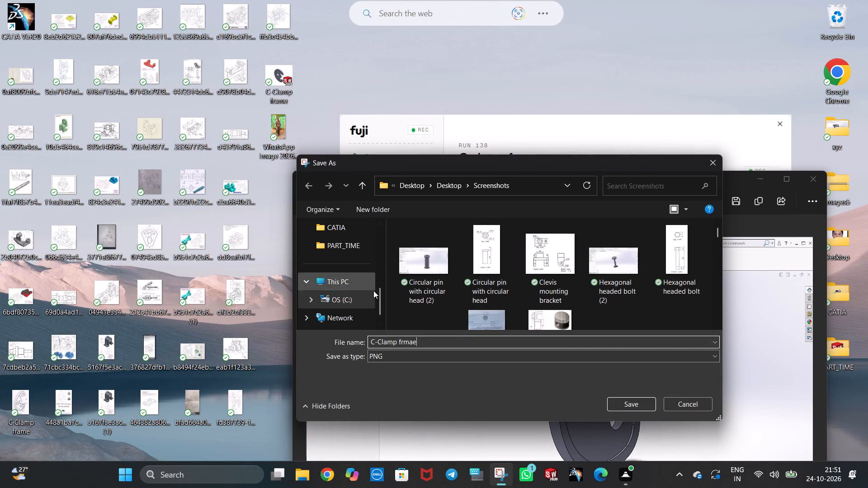
Correct the screenshot's file name to C-Clamp frame and save it as a PNG in the Desktop folder.
key("BackSpace")
key("BackSpace")
key("BackSpace")
key("BackSpace")
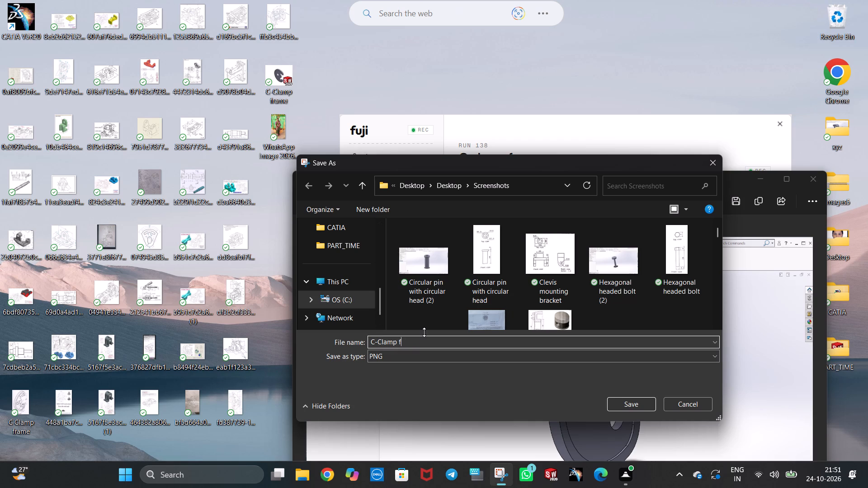
key("r")
key("a")
type("me")
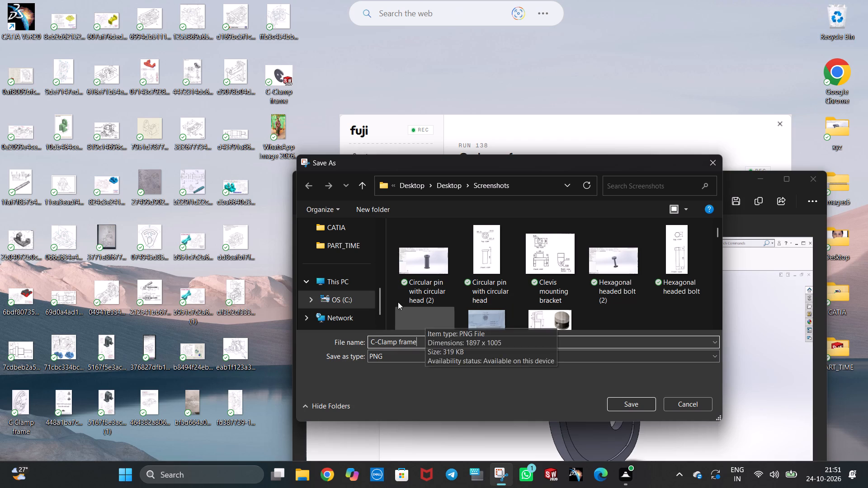
scroll(351, 272, "up", 3)
left_click(349, 269)
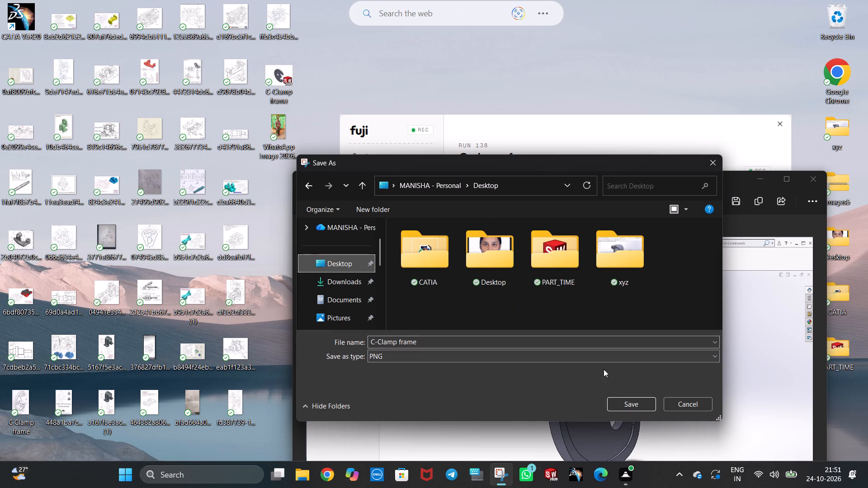
left_click(635, 408)
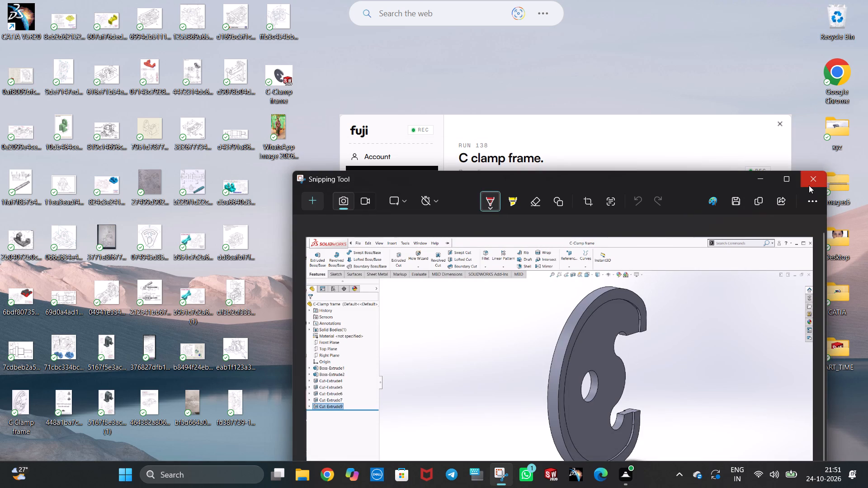